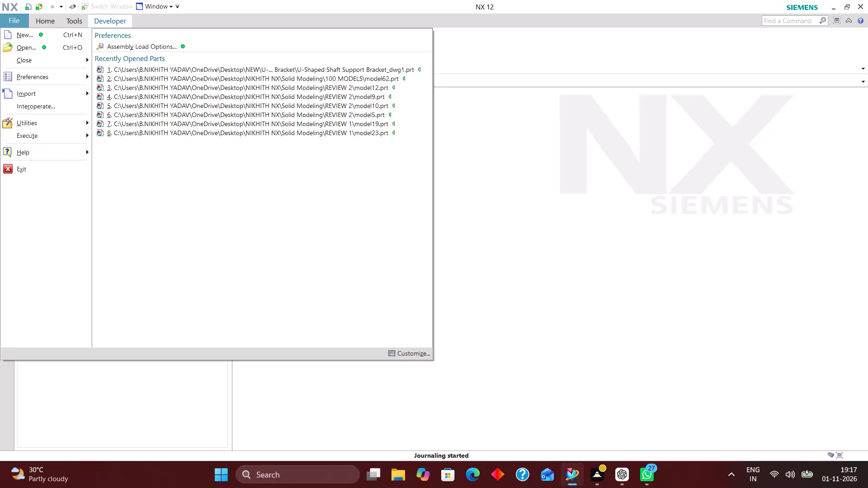
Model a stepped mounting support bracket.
Create a new millimetre Model part named model1.prt in the Desktop NEW folder's Stepped Mounting Support Bracket subfolder.
left_click(53, 36)
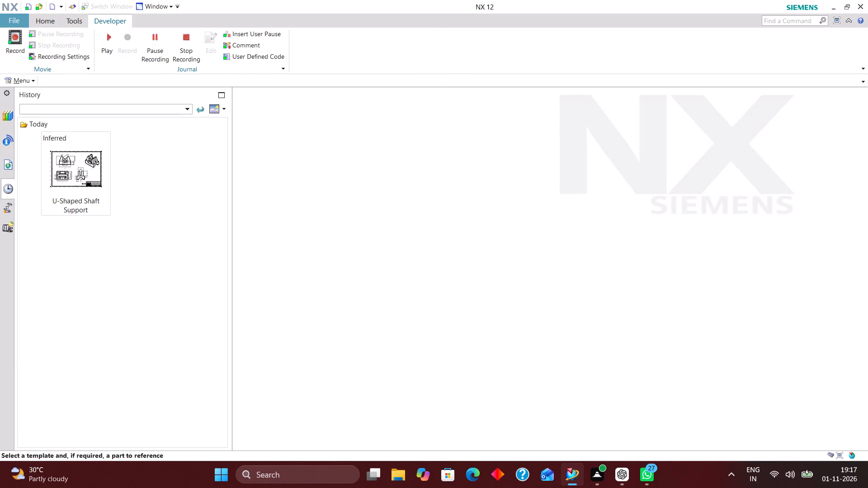
left_click(241, 117)
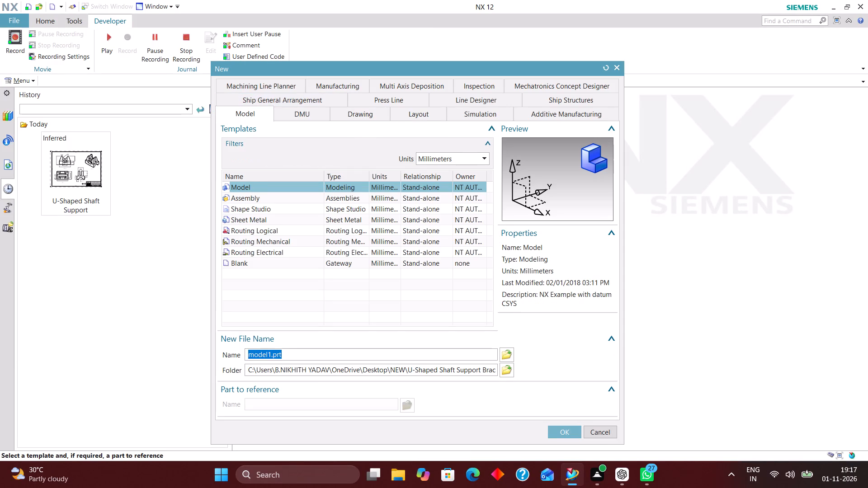
left_click(505, 371)
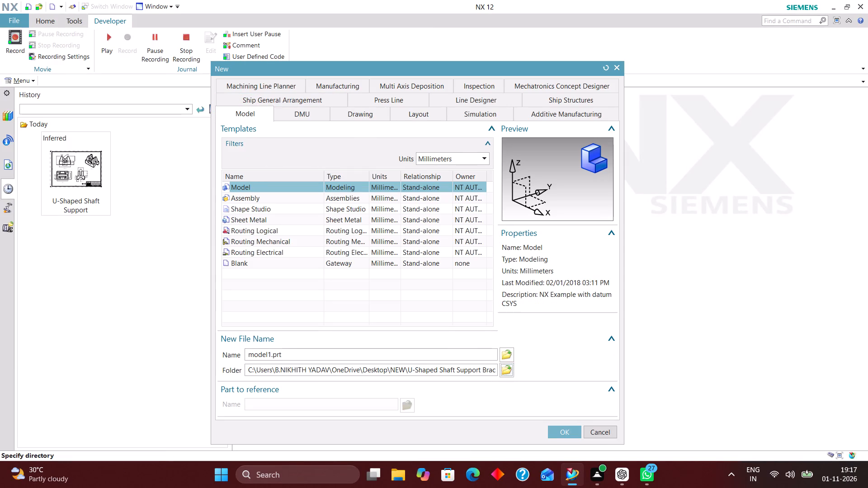
left_click(447, 168)
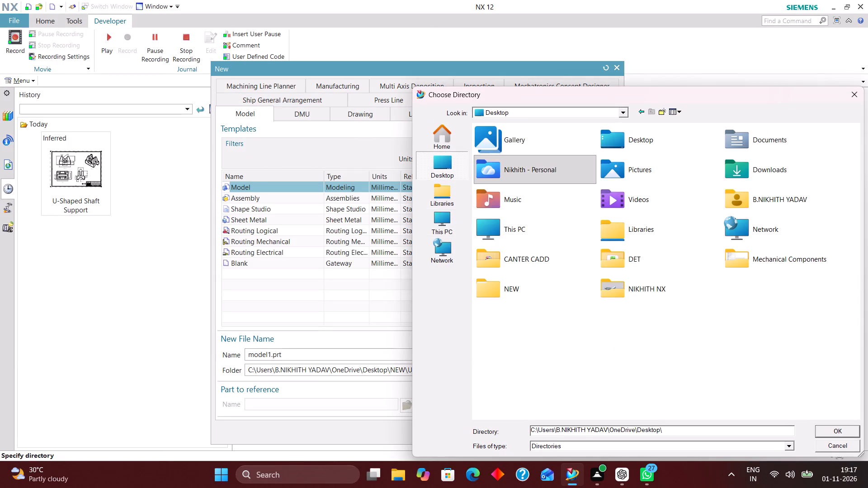
double_click(537, 285)
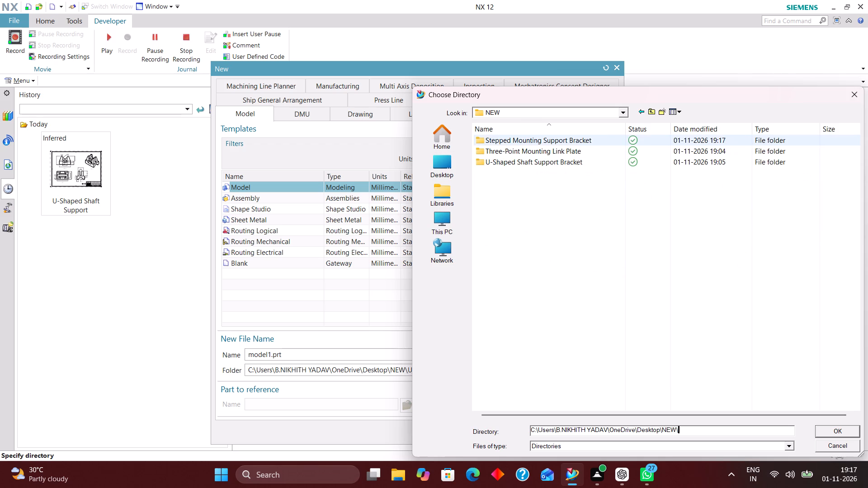
double_click(519, 141)
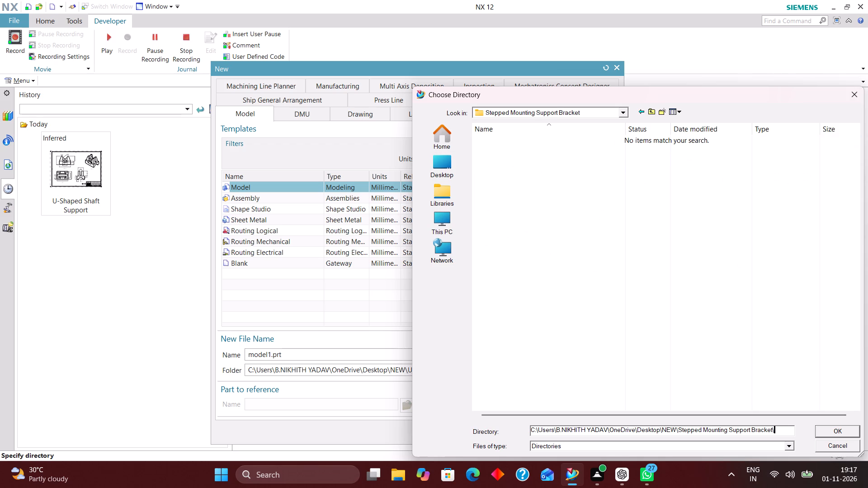
left_click(850, 432)
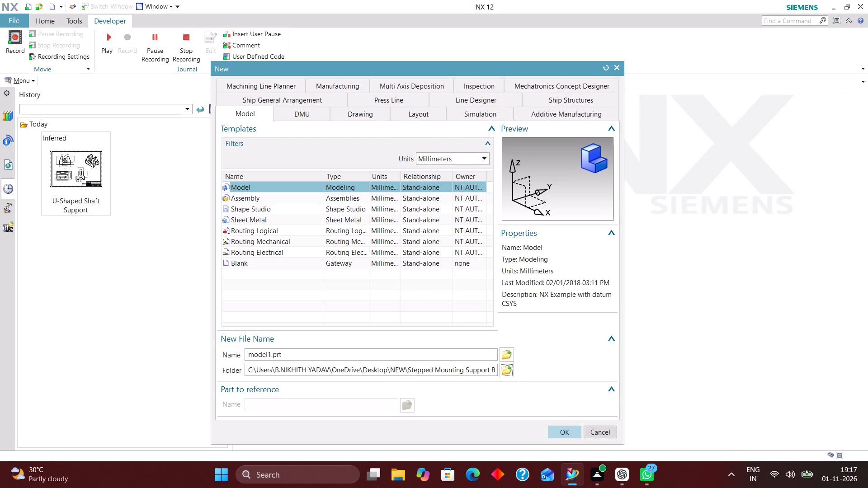
left_click(561, 436)
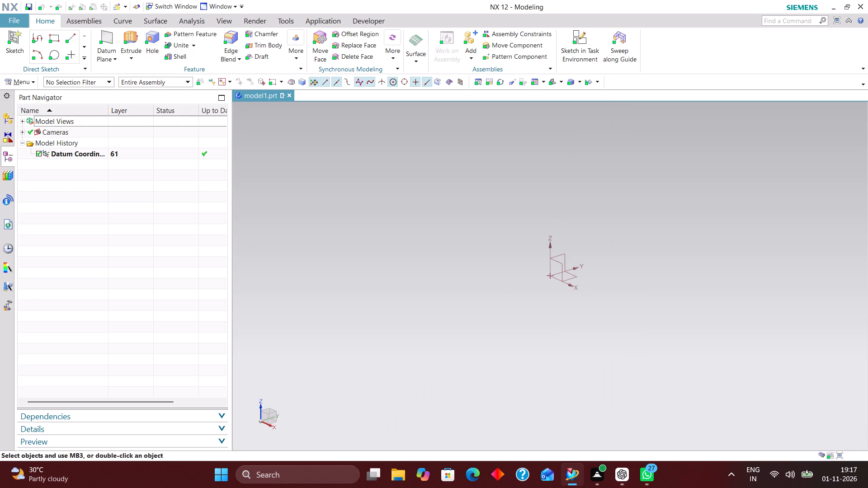
Create a task-environment sketch on the YZ plane of the datum coordinate system.
left_click(576, 33)
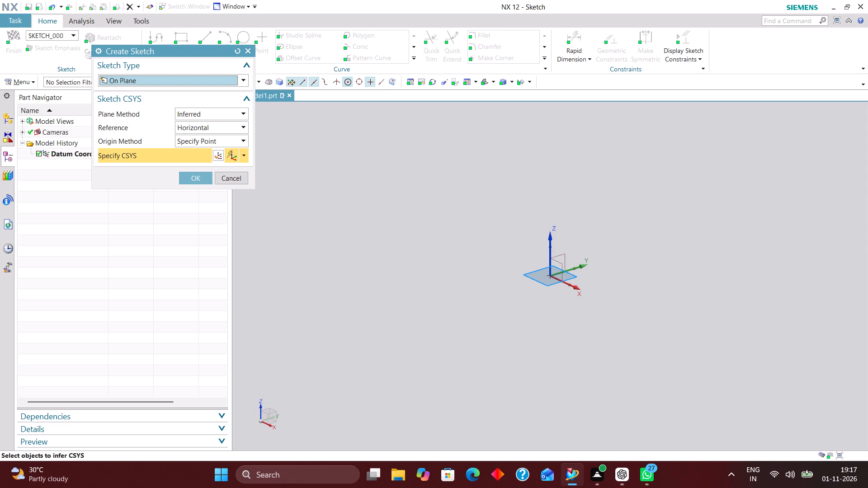
left_click(573, 277)
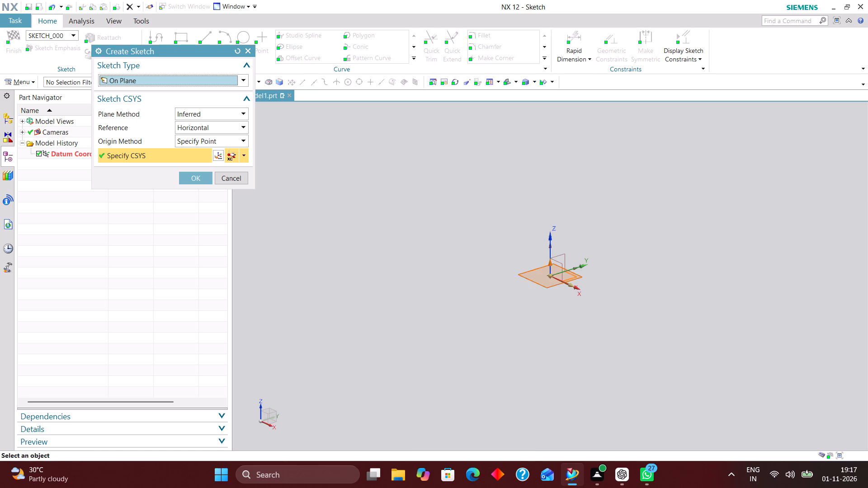
left_click(236, 53)
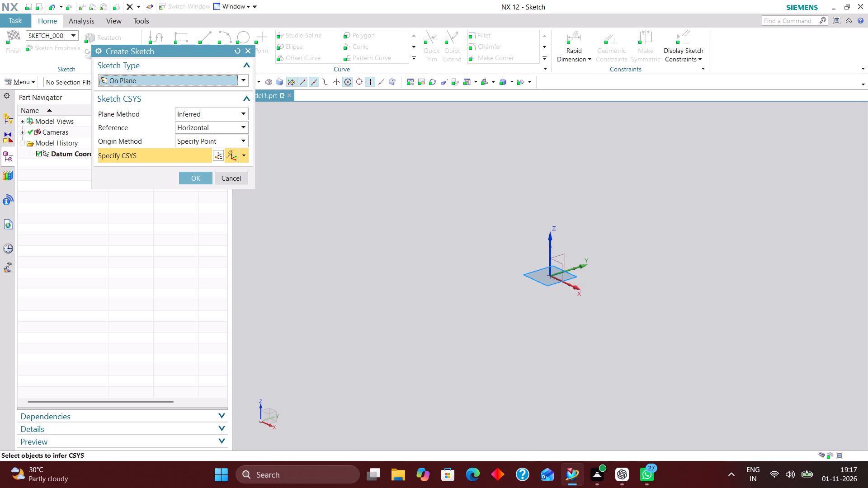
left_click(559, 253)
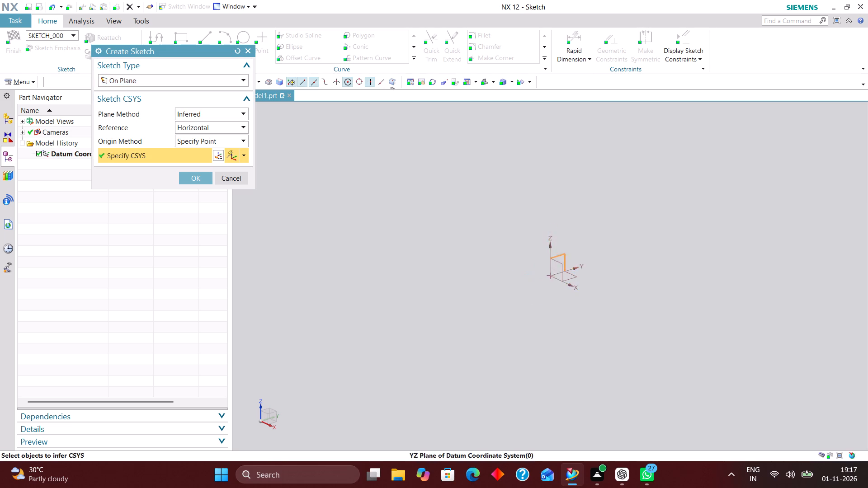
left_click(203, 179)
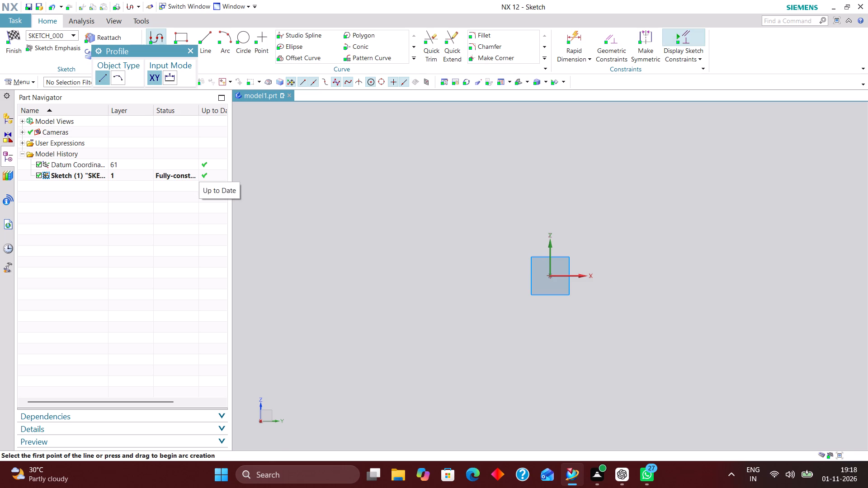
Sketch a two-point rectangle about 89 mm wide and 83 mm high around the sketch origin.
left_click(178, 38)
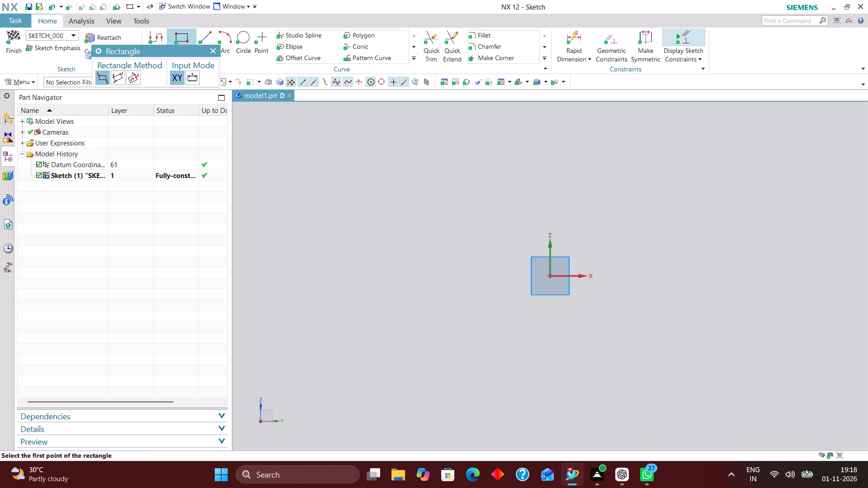
left_click_drag(492, 217, 498, 218)
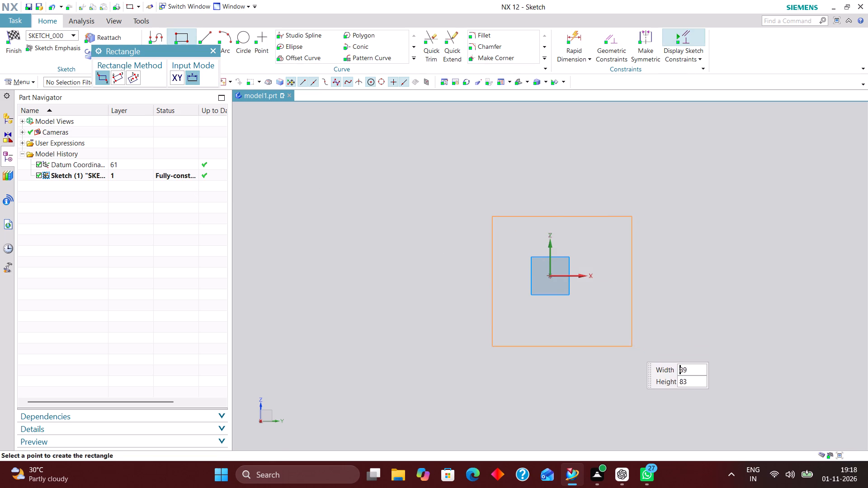
left_click(632, 347)
Constrain the midpoint of the rectangle's top edge to the sketch's vertical axis.
left_click(604, 41)
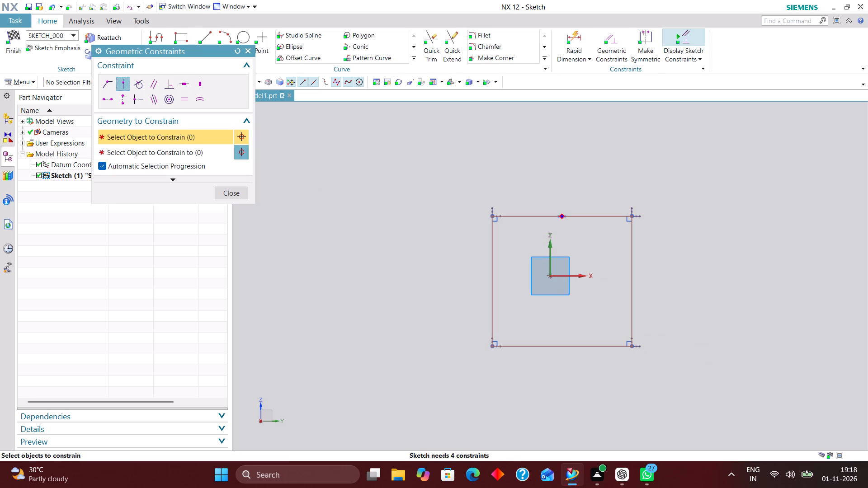
left_click(562, 216)
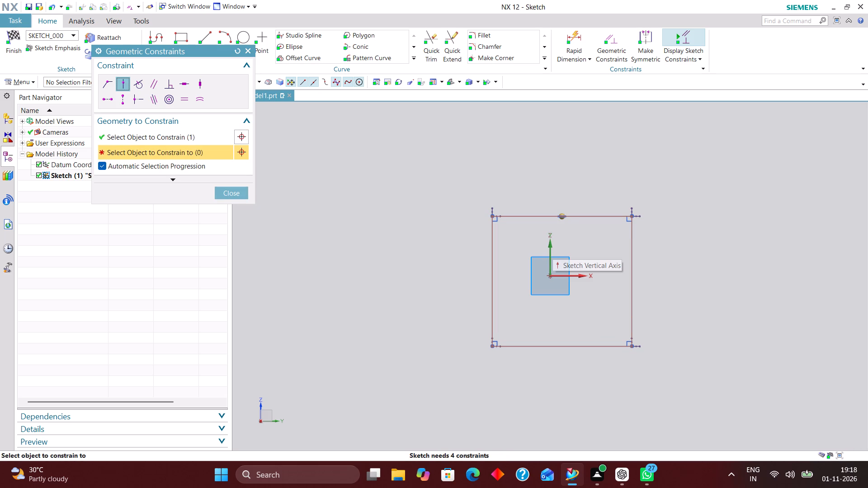
left_click(552, 254)
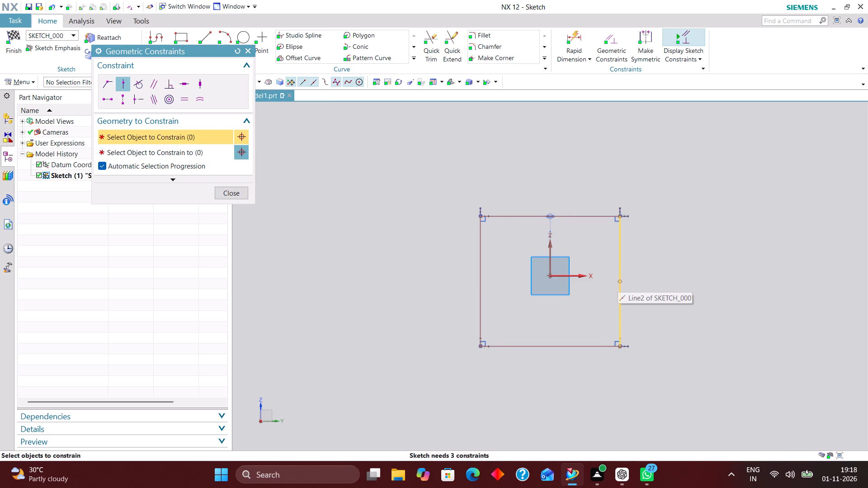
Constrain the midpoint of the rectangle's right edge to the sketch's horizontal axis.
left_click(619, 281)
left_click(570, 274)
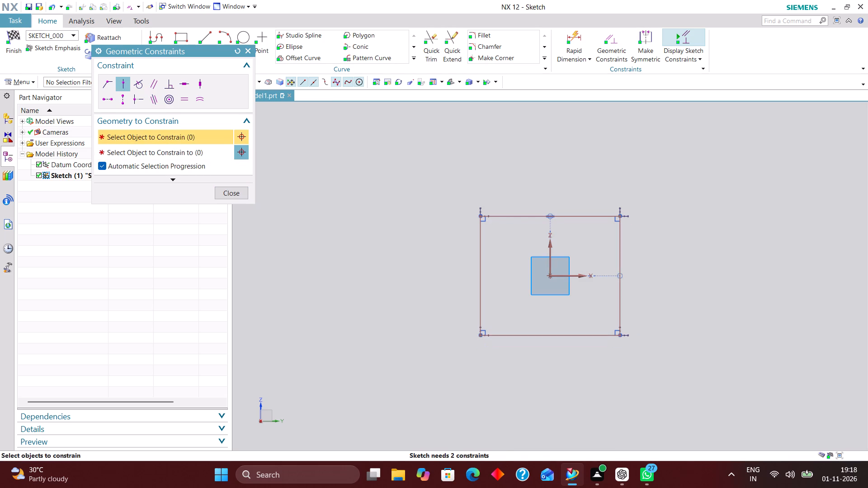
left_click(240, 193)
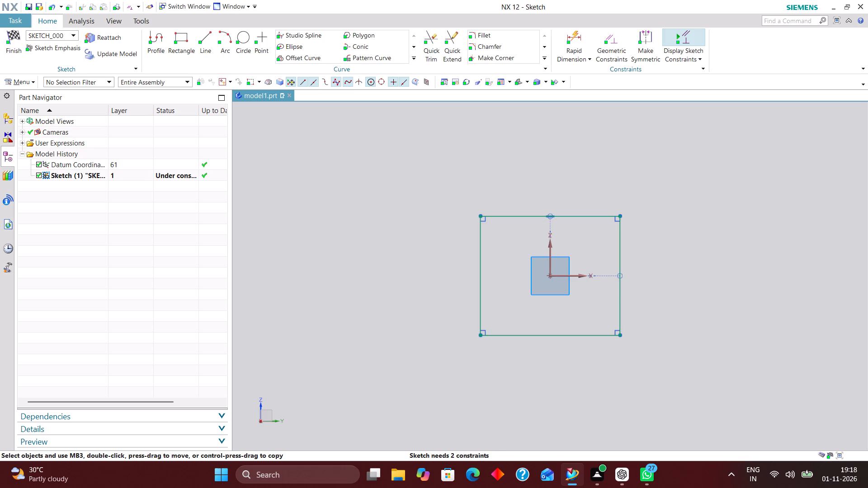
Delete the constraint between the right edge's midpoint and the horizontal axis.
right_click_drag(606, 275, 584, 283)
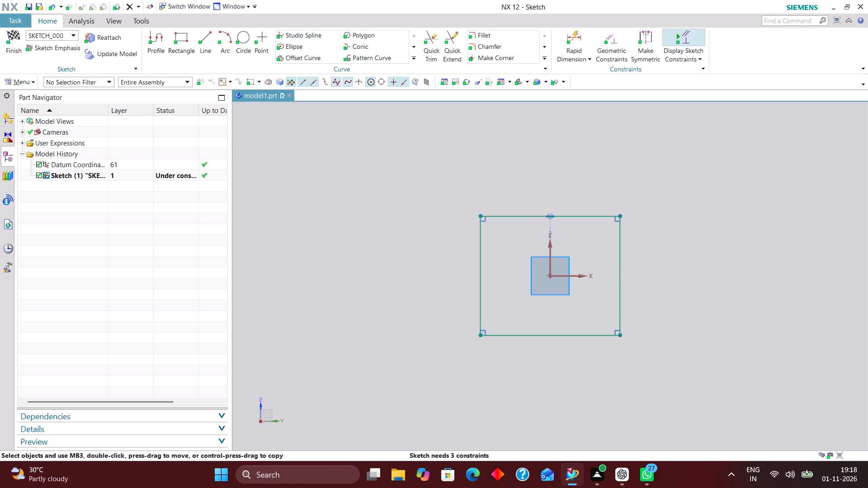
Constrain the midpoint of the rectangle's bottom edge onto the sketch's horizontal axis.
left_click(609, 38)
left_click(551, 336)
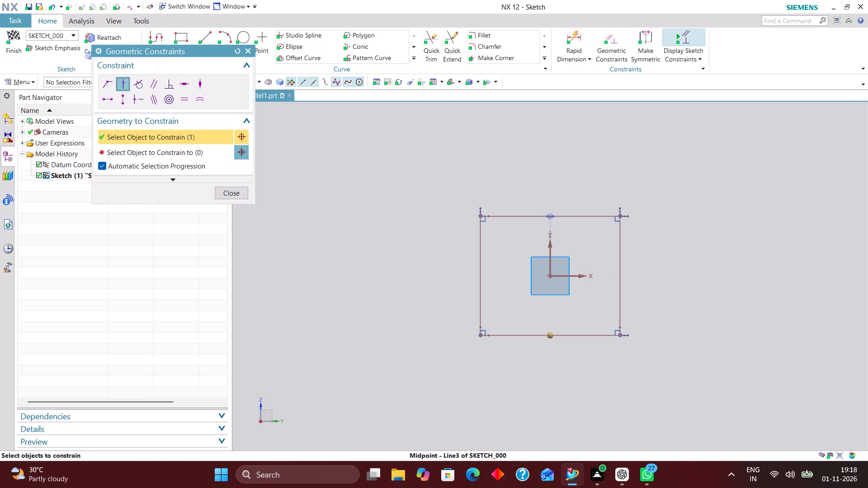
left_click(574, 275)
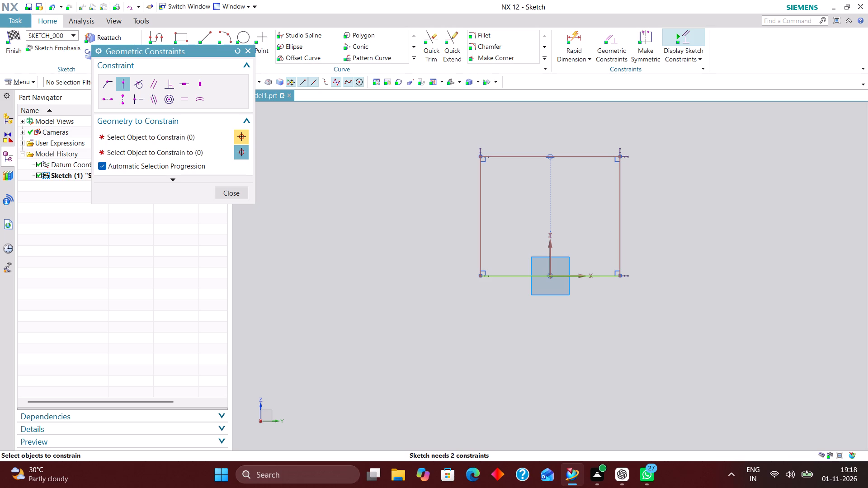
Dimension the length of the rectangle's bottom edge with Rapid Dimension, placing the dimension below the rectangle.
left_click(570, 34)
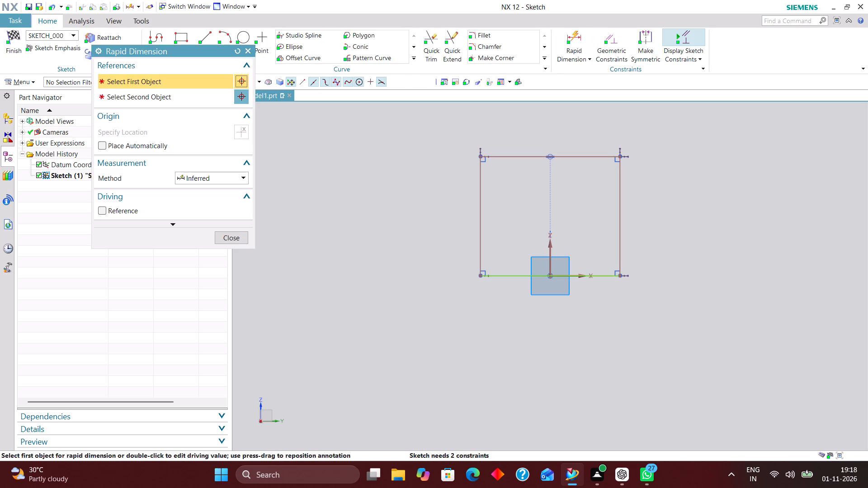
left_click(607, 274)
left_click(549, 342)
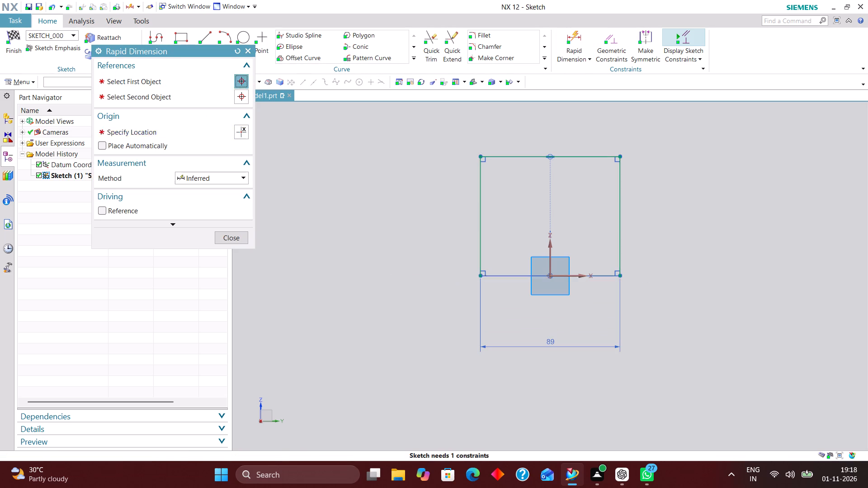
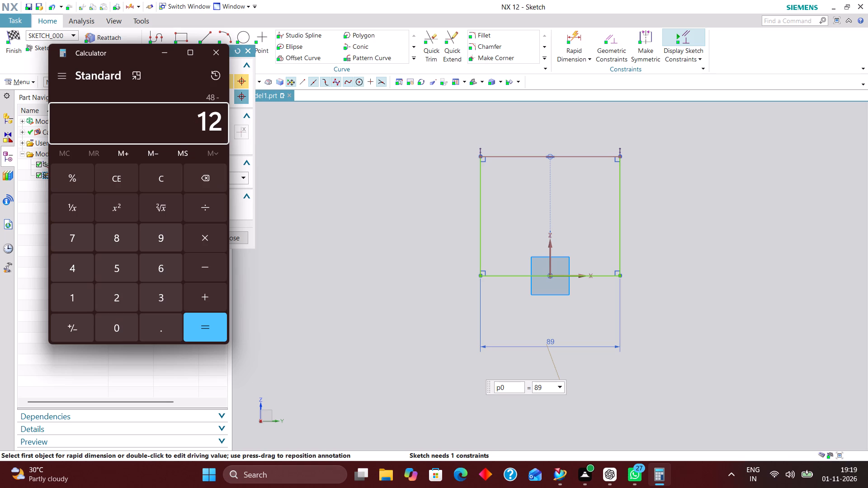
Complete the subtraction 48 − 12 in Calculator.
left_click(212, 319)
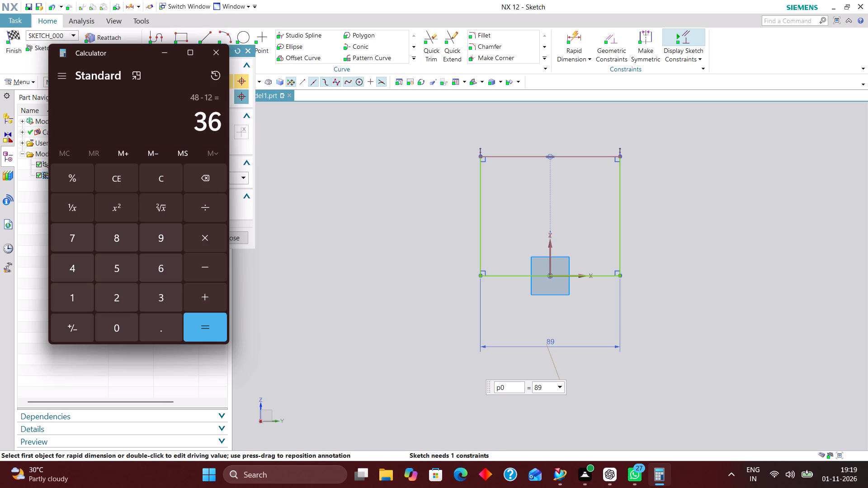
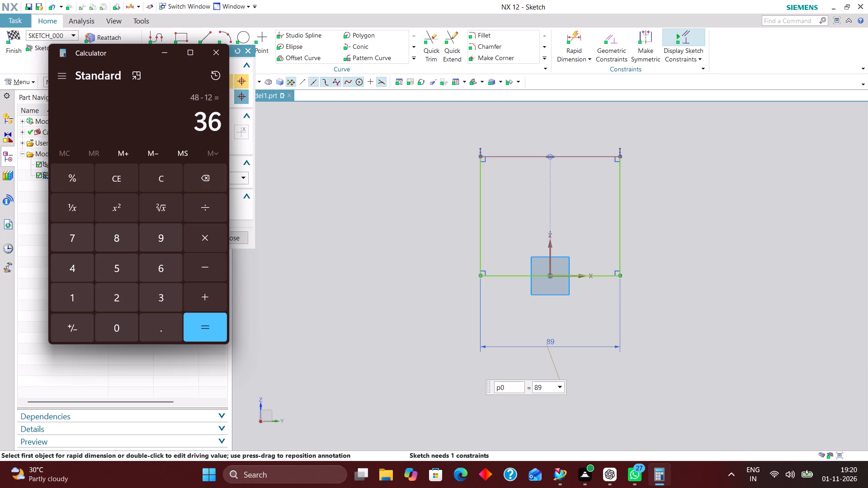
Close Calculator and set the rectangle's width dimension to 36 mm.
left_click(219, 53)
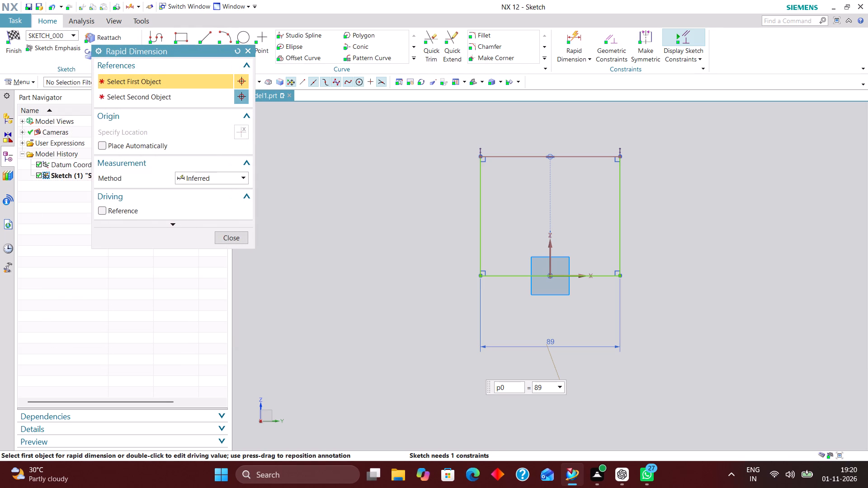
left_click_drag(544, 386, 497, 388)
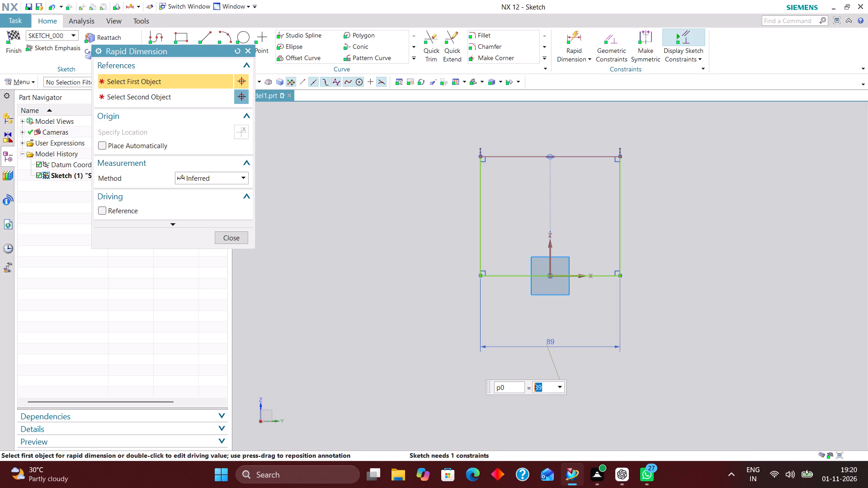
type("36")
Dimension the rectangle's vertical side and set its height to 36 mm.
left_click(622, 246)
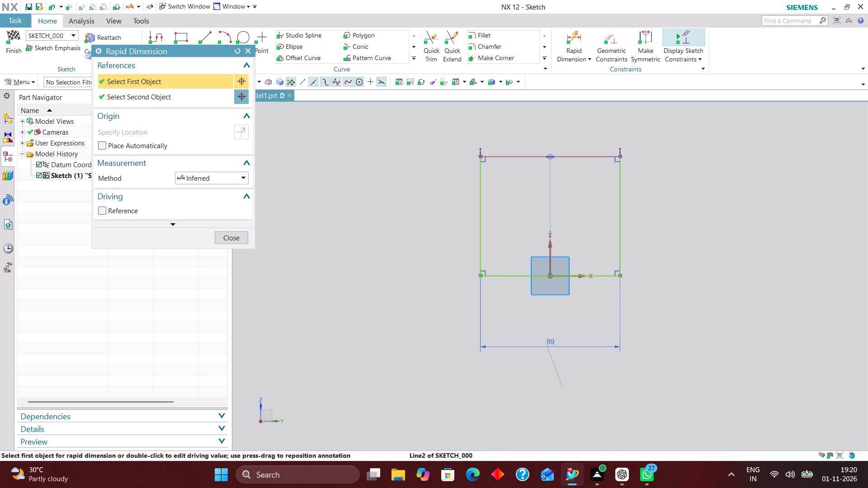
left_click(657, 221)
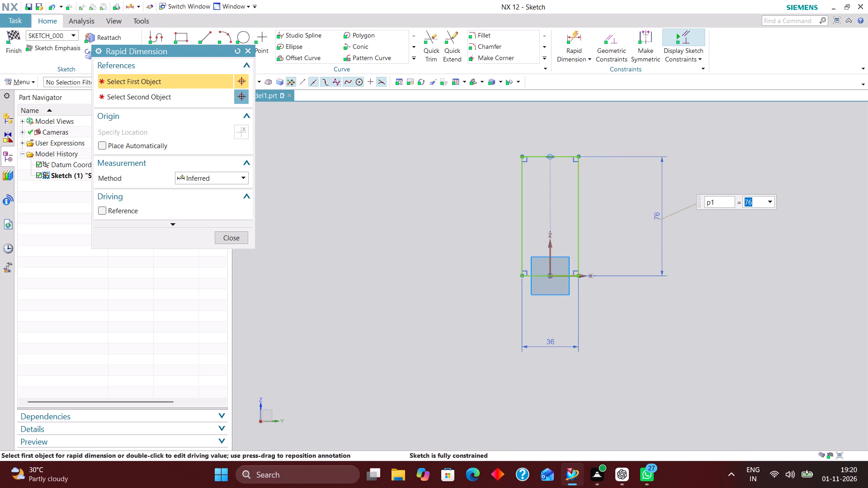
type("36")
key("Return")
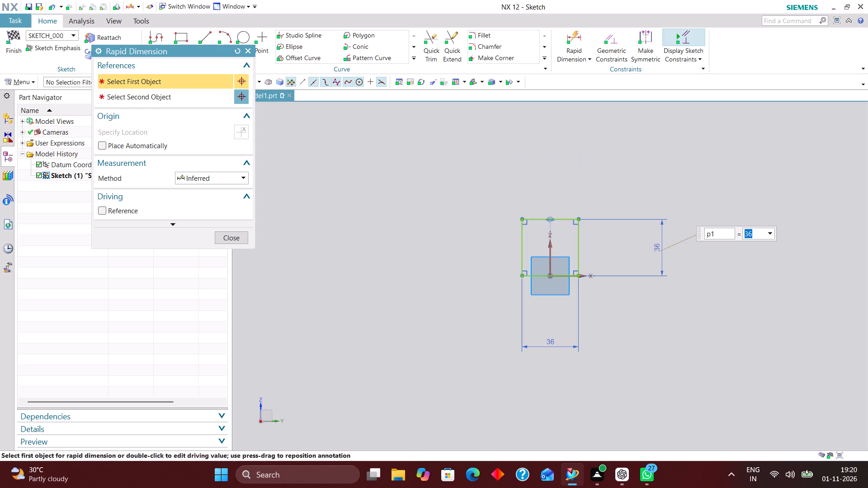
Set the rectangle's width to 65 mm and finish the sketch.
double_click(553, 343)
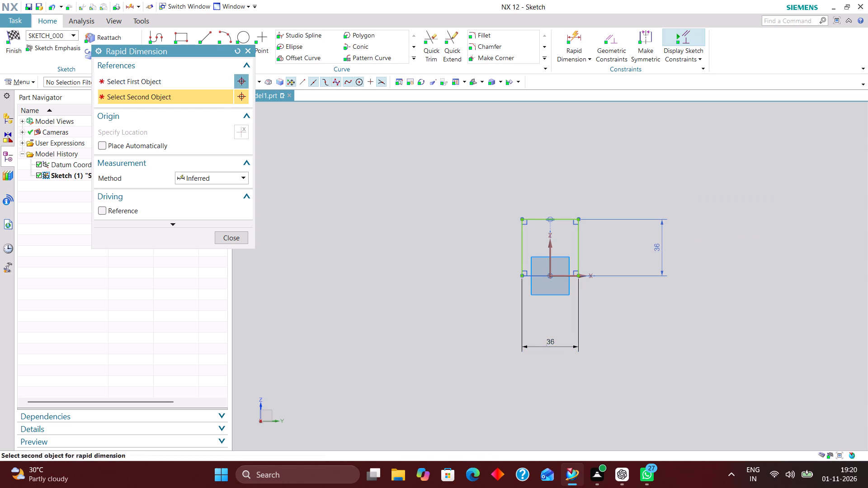
type("65")
key("Return")
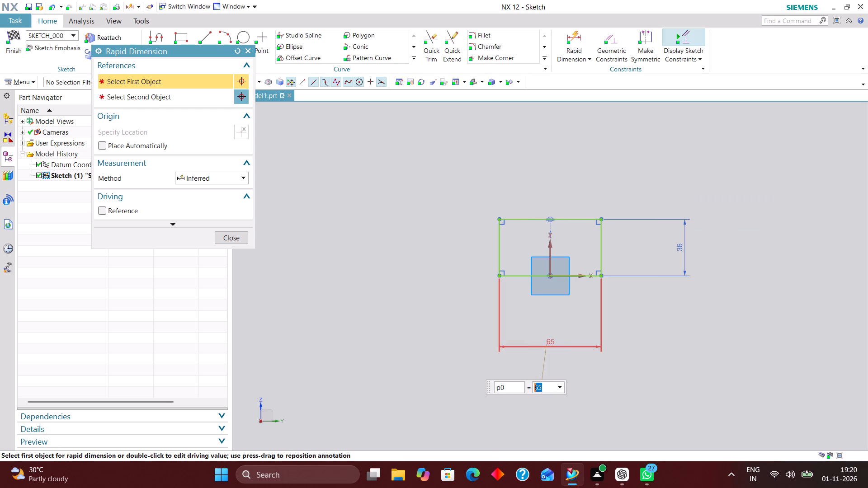
left_click(236, 237)
left_click(13, 36)
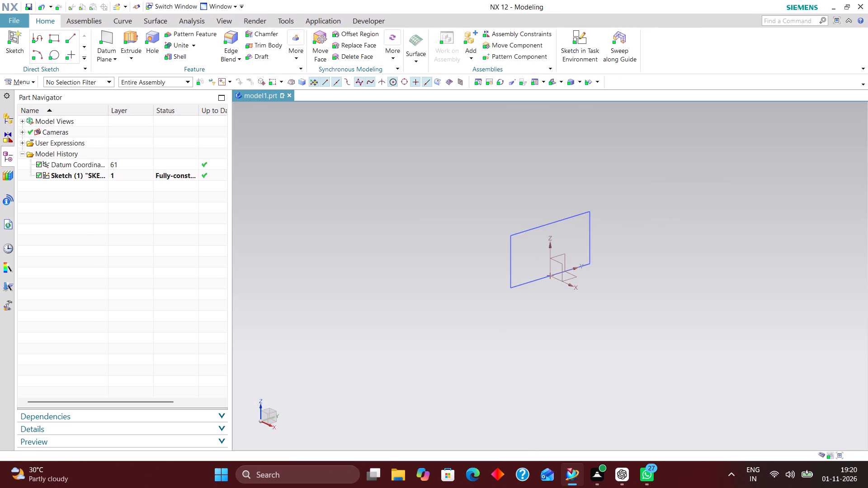
Start extruding the rectangle sketch, trying a symmetric limit and returning to separate start and end values.
left_click(127, 39)
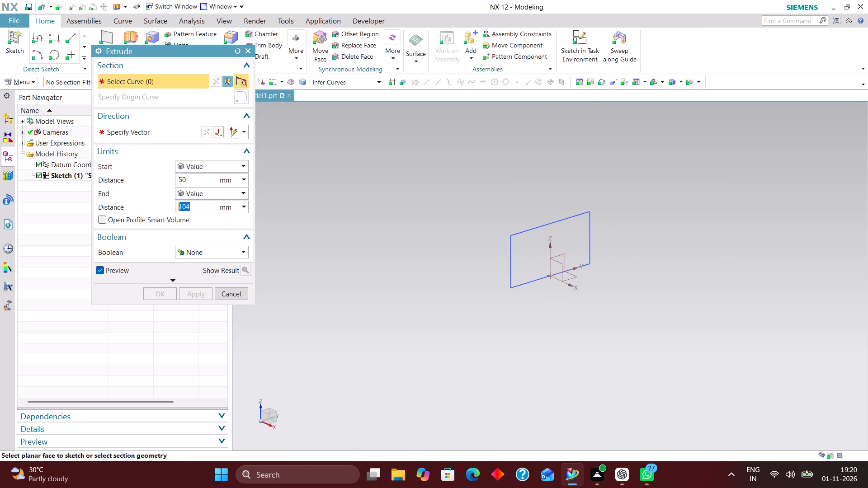
left_click(507, 266)
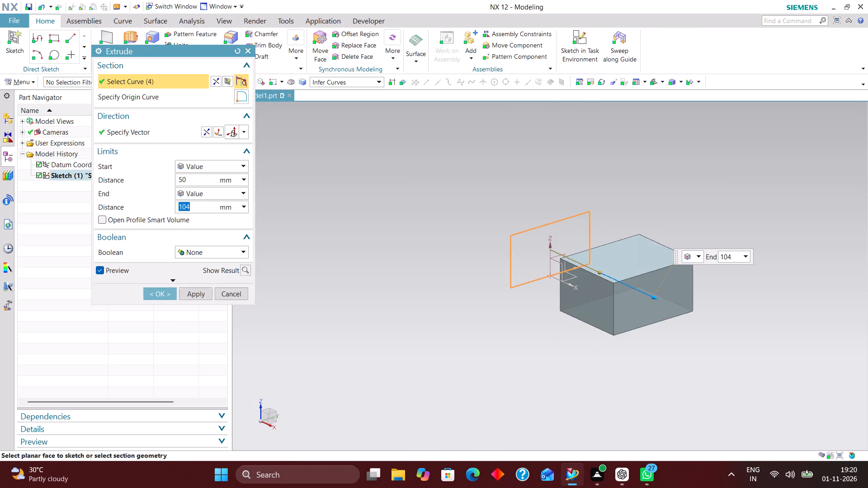
left_click(216, 167)
left_click(220, 187)
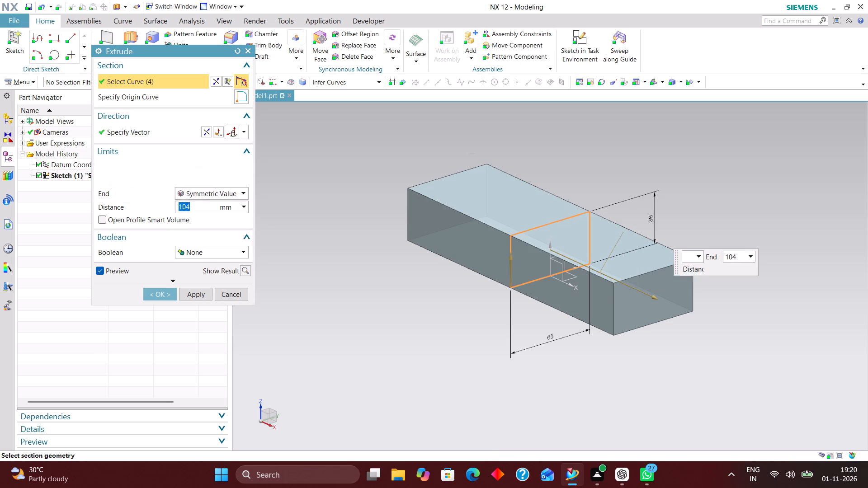
left_click_drag(205, 182, 146, 184)
left_click(223, 170)
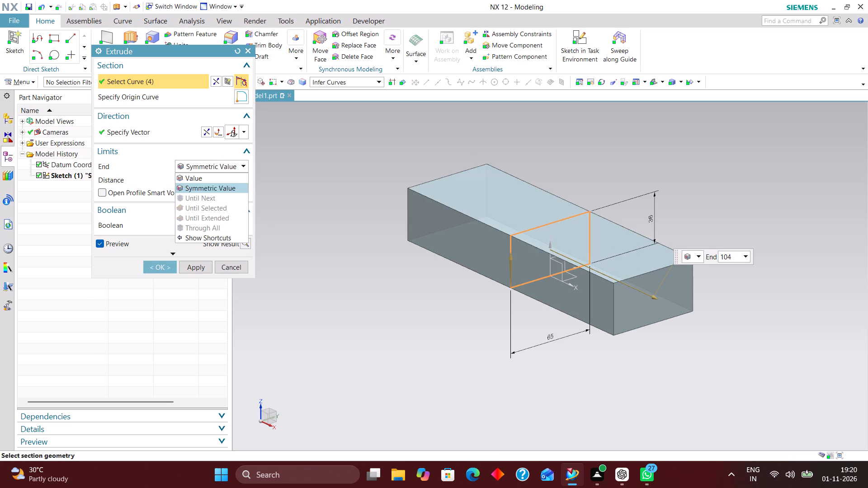
left_click(217, 182)
Set the extrusion's end distance to 0 mm and orient its direction so the block extends toward negative X.
left_click_drag(202, 178, 150, 181)
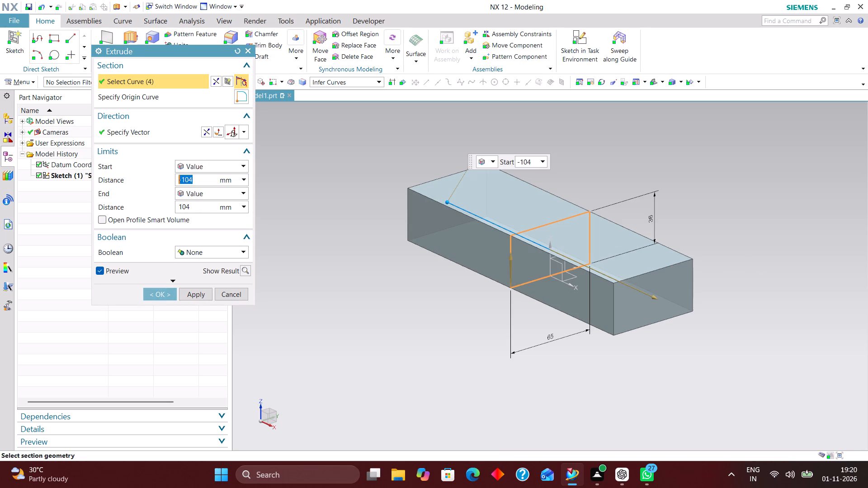
left_click(208, 134)
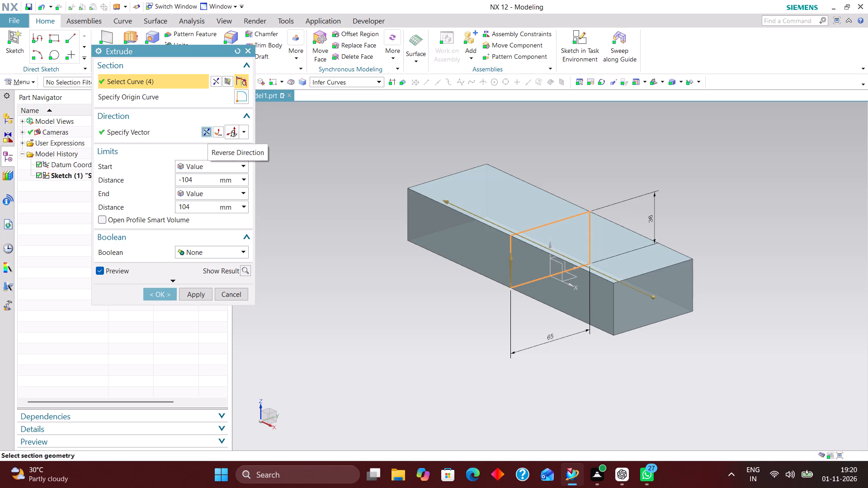
left_click_drag(192, 203, 151, 209)
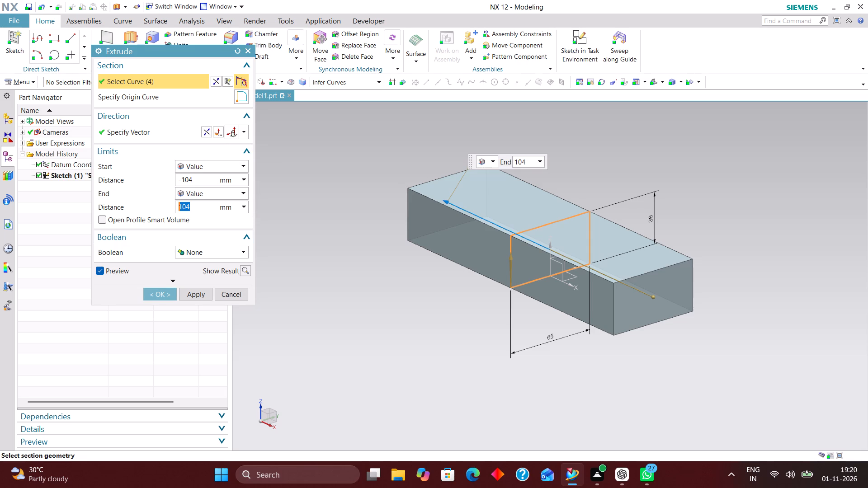
key("0")
key("Return")
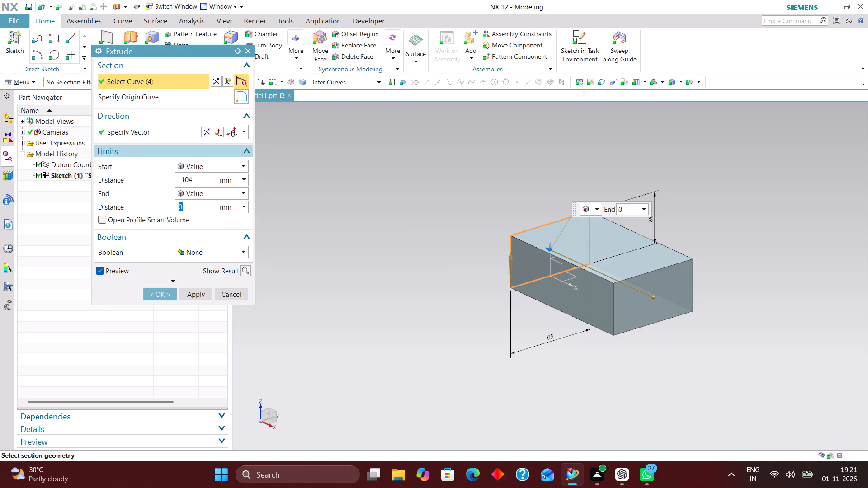
left_click(206, 131)
Enter 160 mm for the extrusion's start distance.
scroll(476, 366, "down", 3)
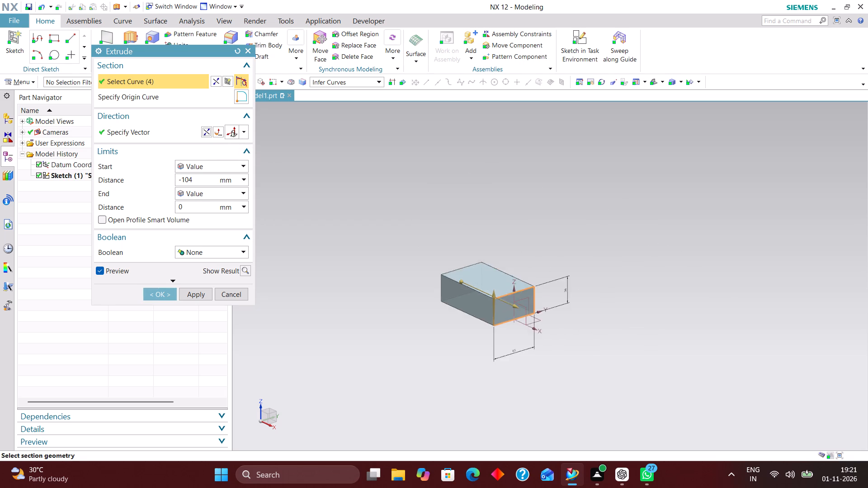
scroll(402, 265, "up", 3)
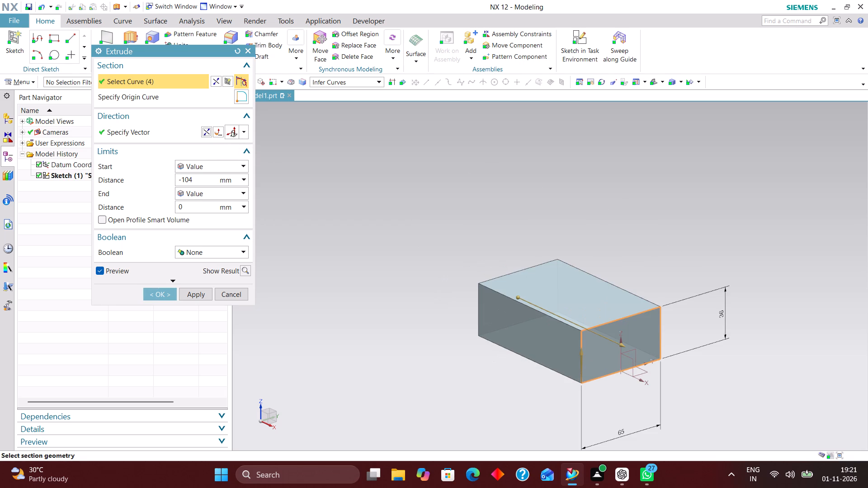
type("160")
left_click_drag(193, 182, 143, 183)
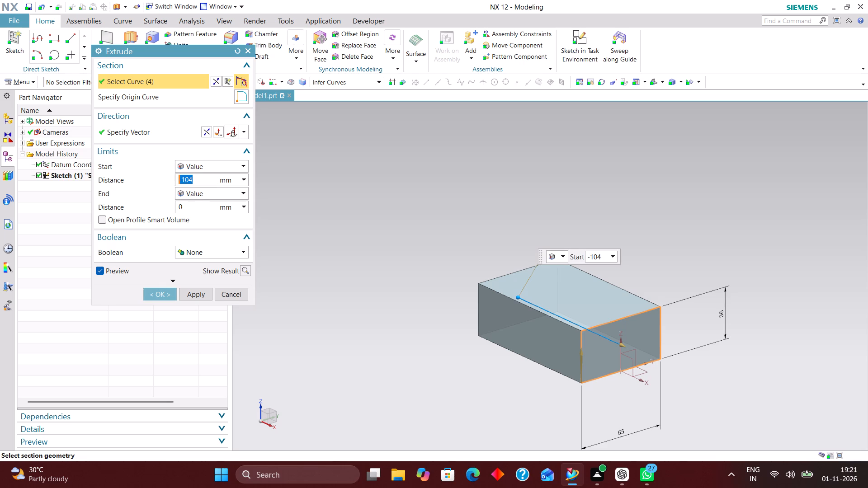
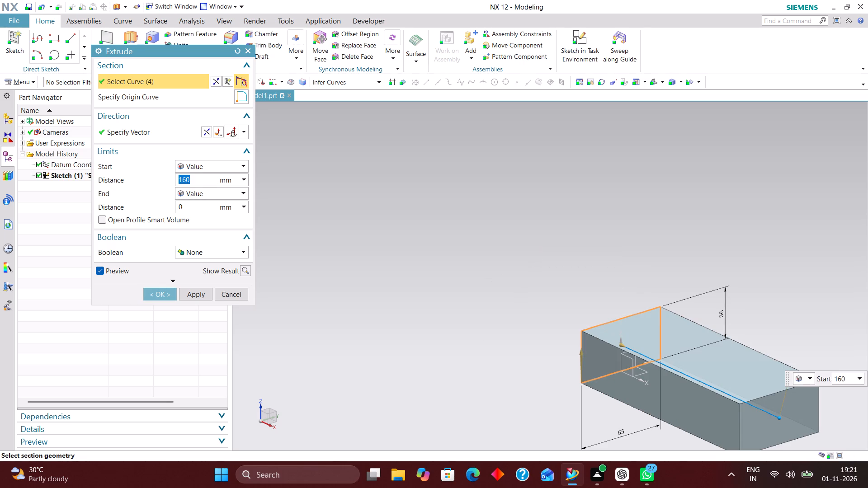
Extrude the rectangle symmetrically about its sketch plane with a distance of 160/2 mm.
scroll(550, 290, "down", 4)
scroll(577, 336, "up", 4)
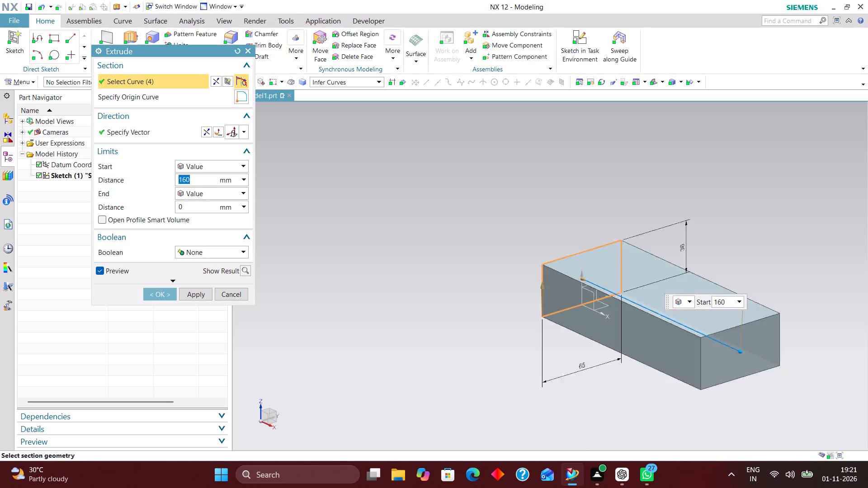
left_click(225, 169)
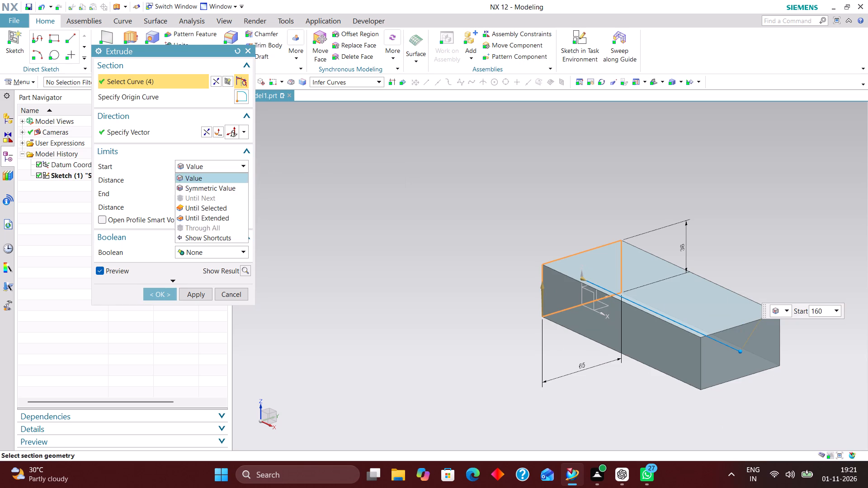
left_click(214, 188)
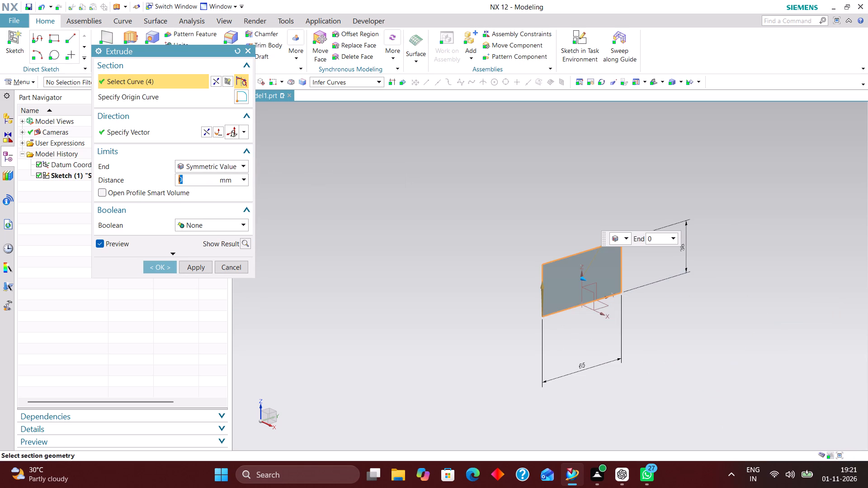
type("160/")
key("2")
key("Return")
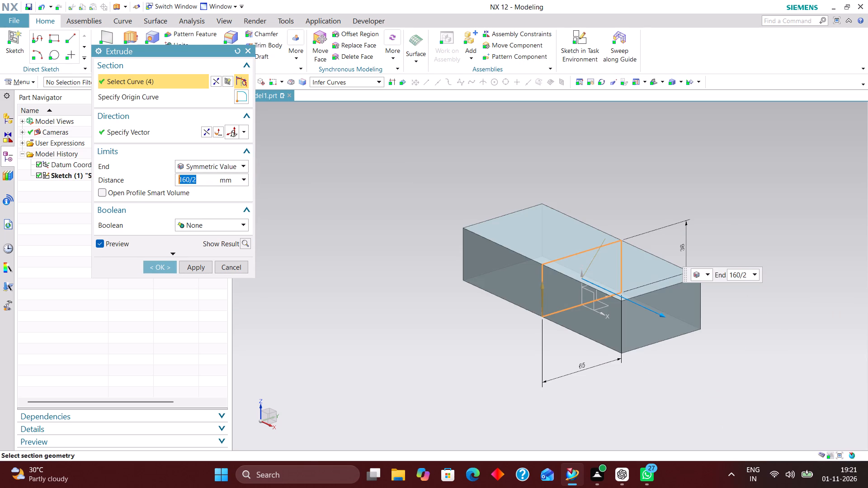
left_click(166, 269)
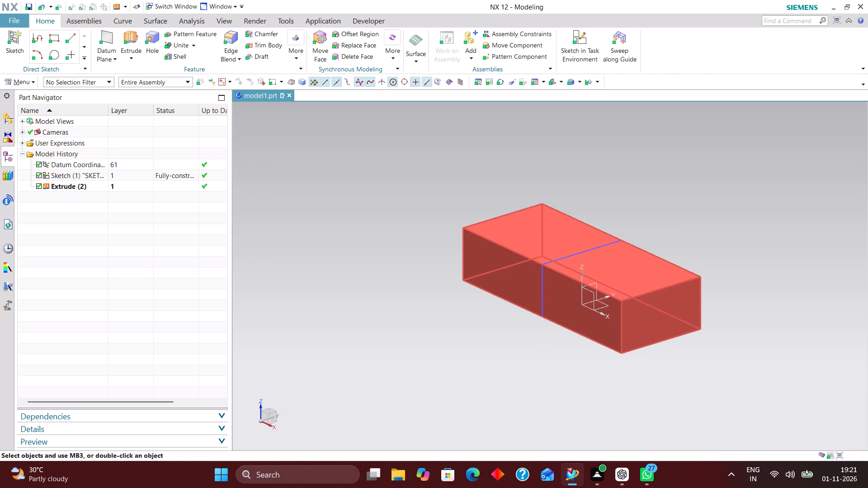
Hide the rectangle sketch used for the base block.
right_click_drag(542, 272, 536, 356)
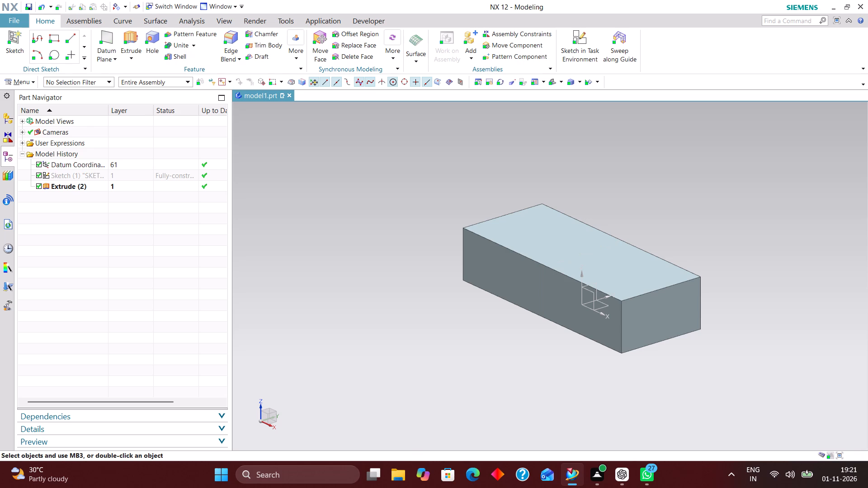
Create a new sketch on the XY plane of the datum coordinate system.
left_click(578, 34)
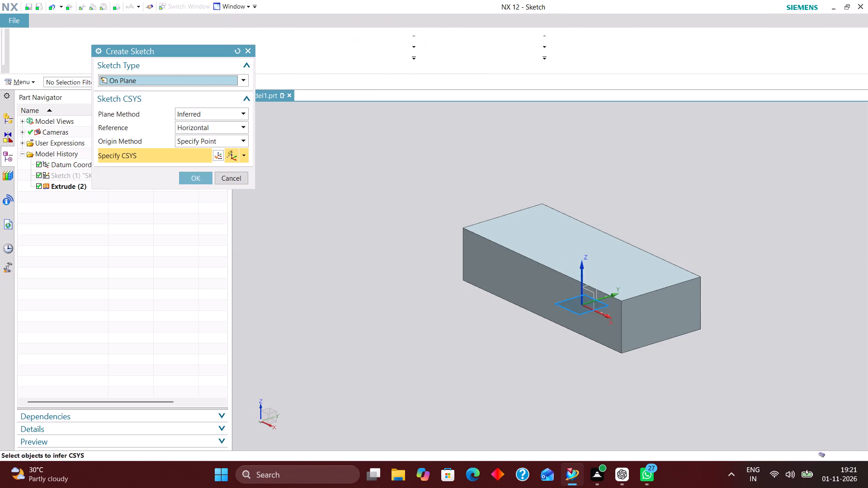
left_click(600, 309)
left_click(189, 175)
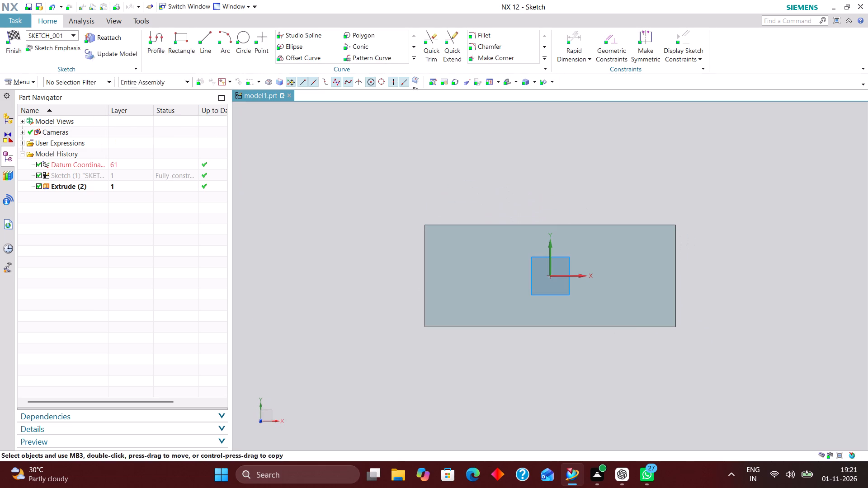
Sketch a rectangle over the block's negative-X half, with its first corner at about X -78, Y 74 mm.
left_click(177, 34)
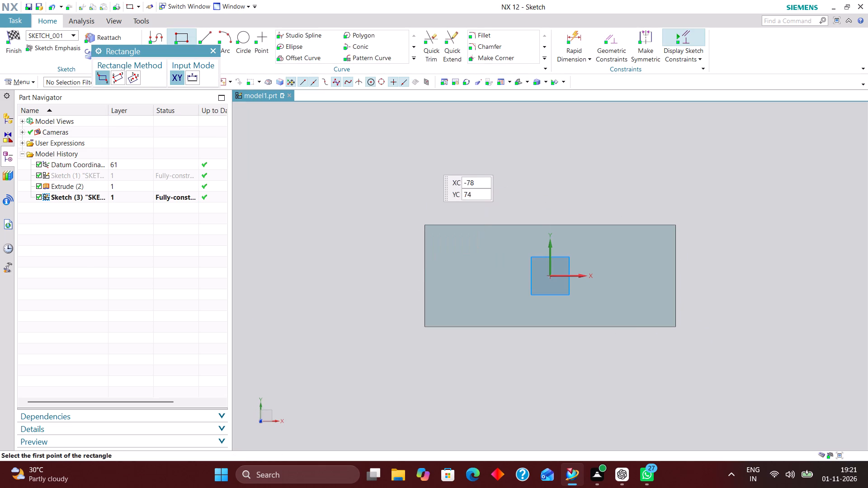
left_click(429, 160)
left_click(522, 294)
Dimension from the block's negative-X end edge to the rectangle's side nearest the Y axis and set it to 65 mm.
left_click(580, 40)
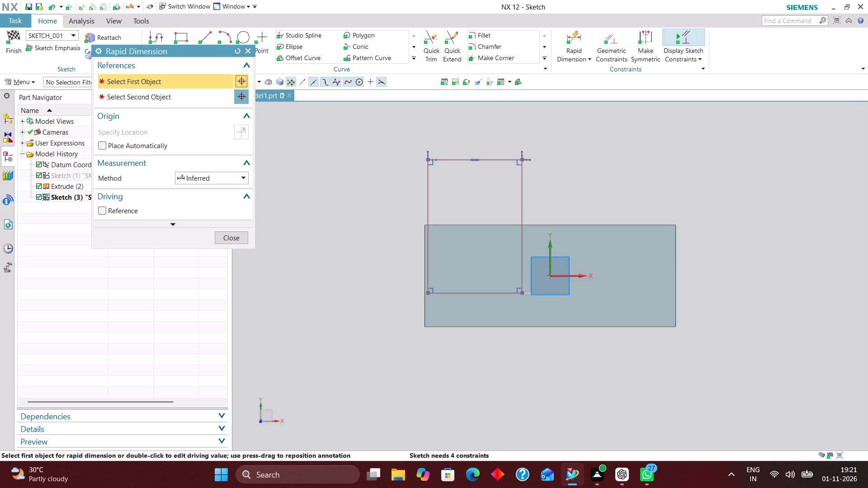
left_click(421, 321)
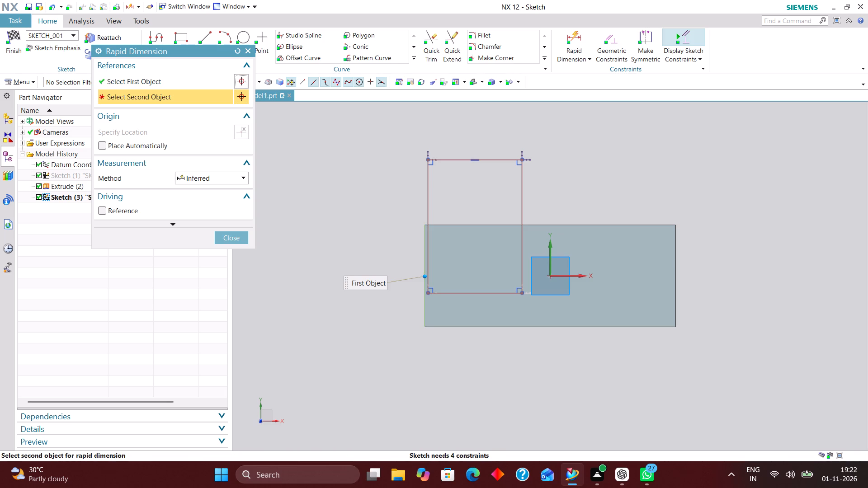
left_click(524, 273)
left_click(479, 398)
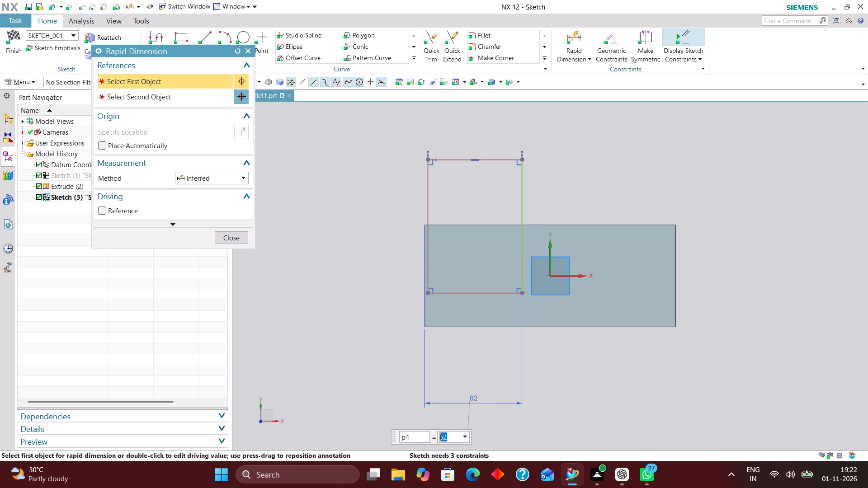
type("65")
key("Return")
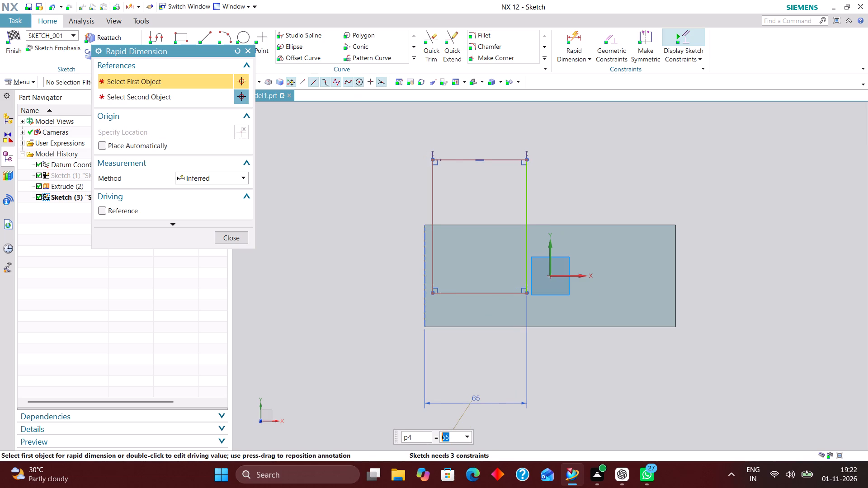
Add a horizontal dimension between the rectangle's side nearest the Y axis and the Y axis.
left_click(526, 253)
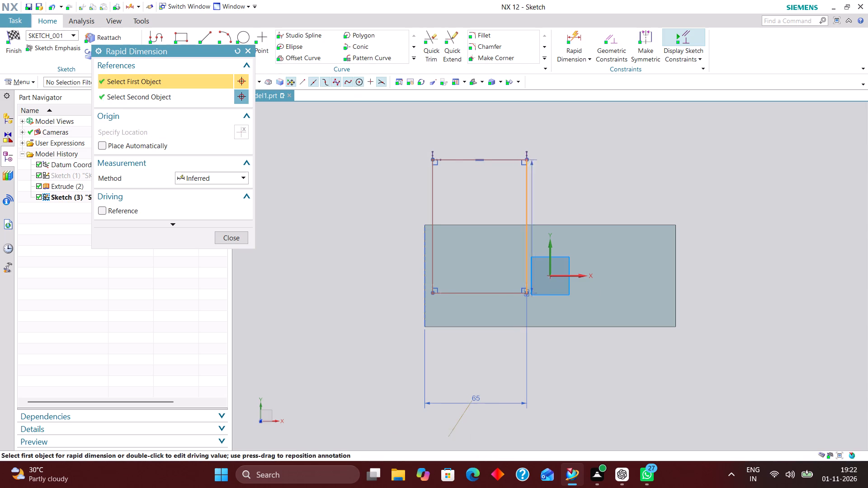
left_click(552, 249)
left_click(559, 388)
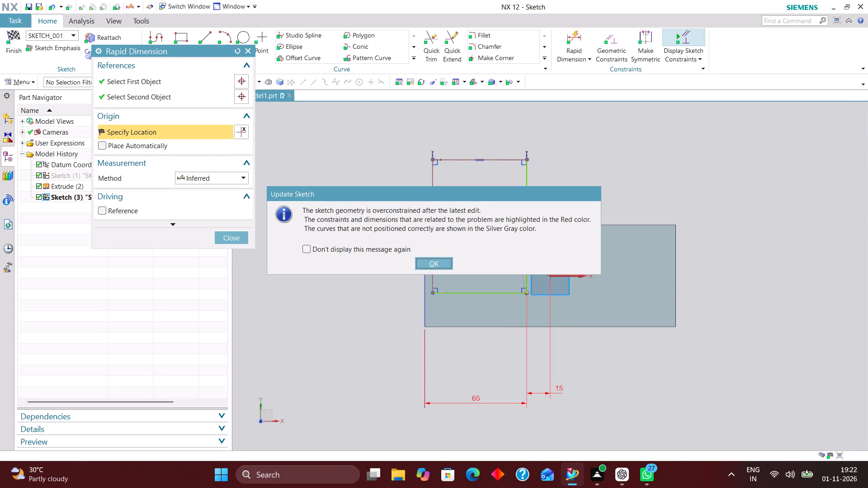
left_click(433, 262)
left_click(232, 236)
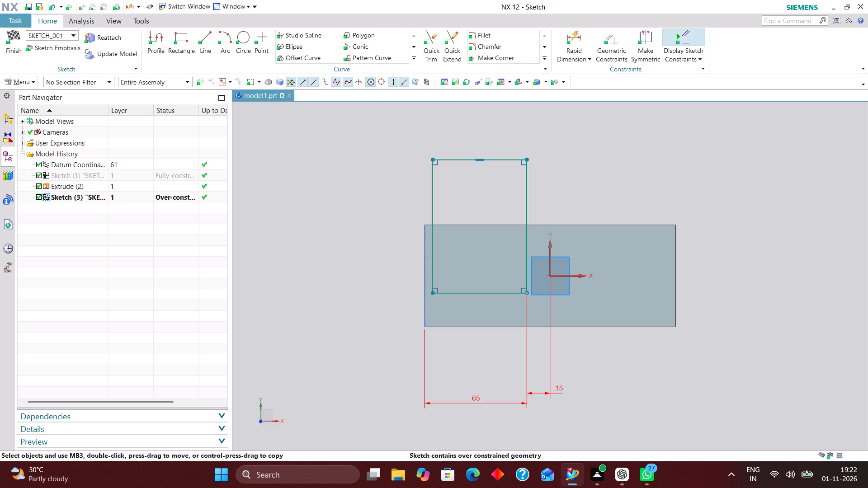
Constrain the midpoint of the rectangle's side nearest the Y axis to lie on the X axis.
left_click(618, 37)
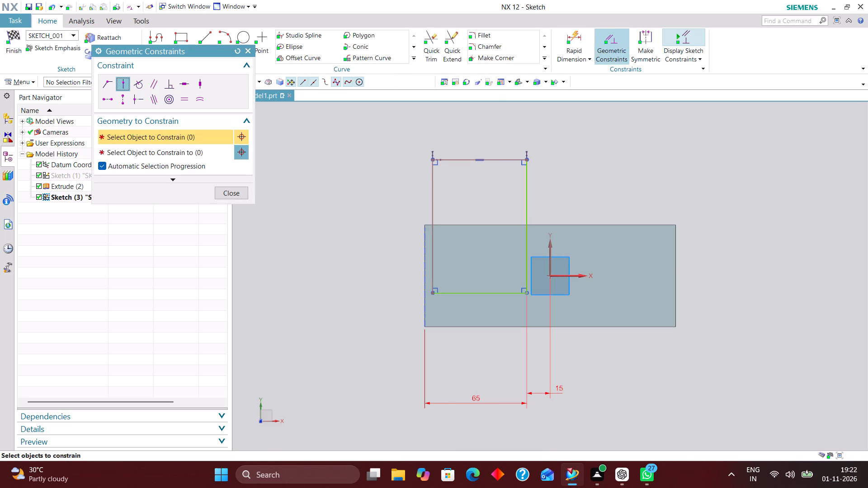
left_click(527, 229)
left_click(576, 275)
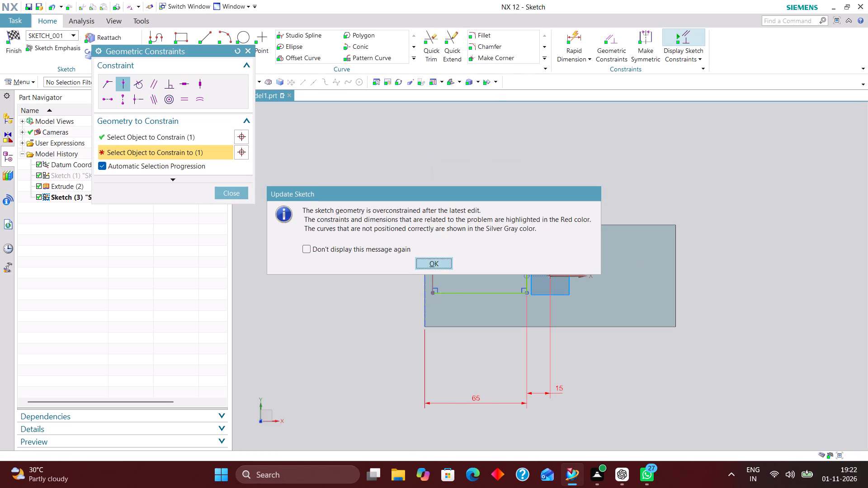
left_click(434, 263)
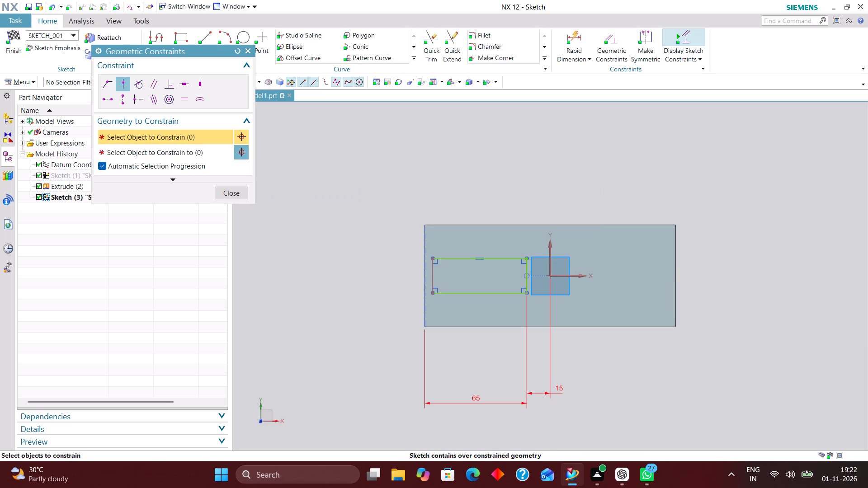
Dimension the length of the rectangle's side nearest the Y axis and set it to 60 mm.
scroll(502, 299, "up", 1)
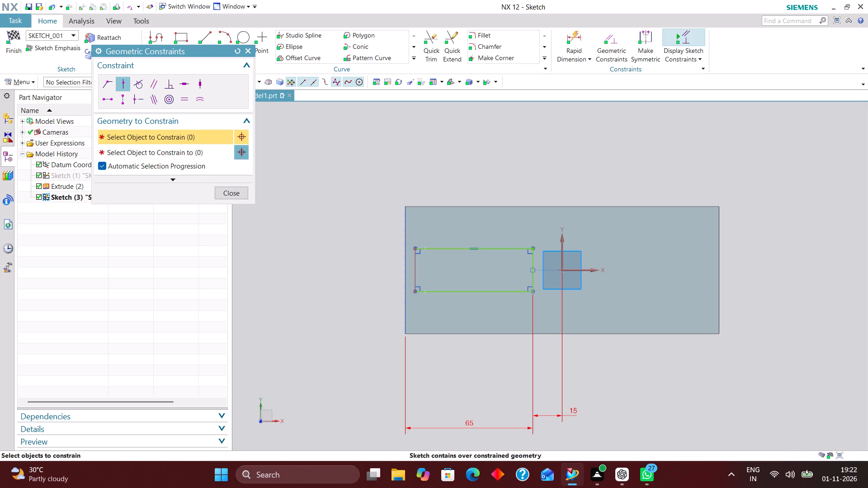
left_click(575, 40)
scroll(535, 274, "up", 5)
left_click(531, 280)
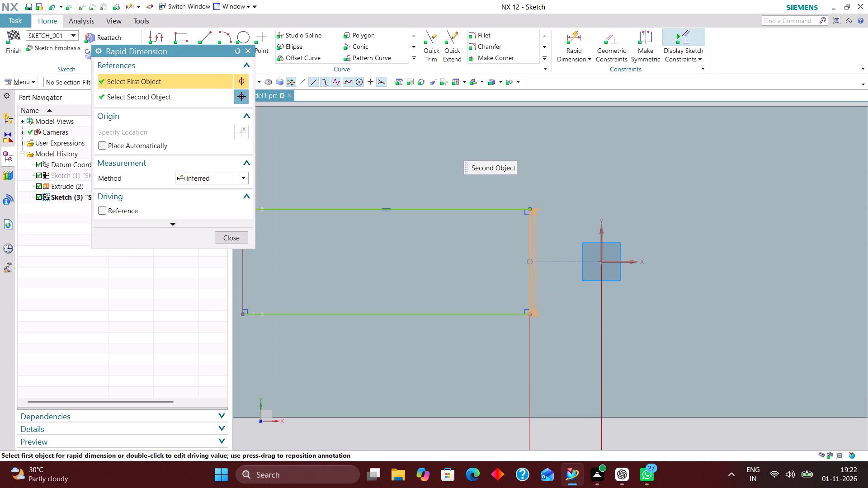
left_click(723, 256)
type("60")
key("Return")
scroll(712, 276, "down", 3)
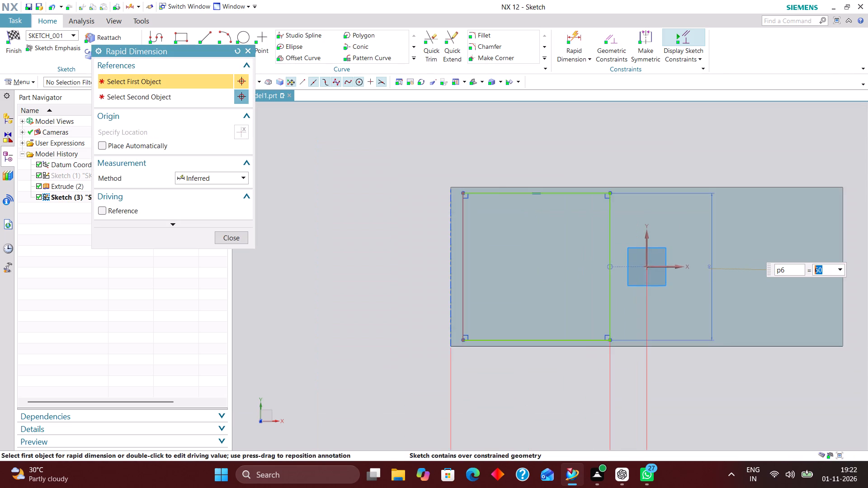
scroll(686, 292, "up", 1)
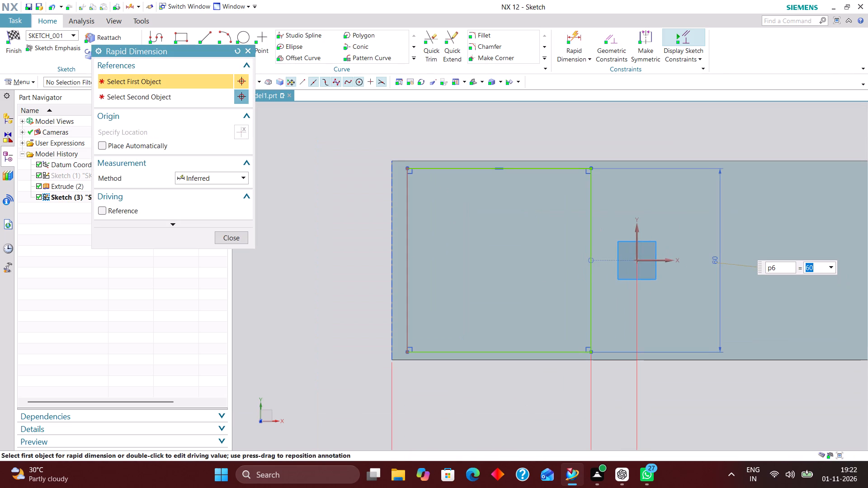
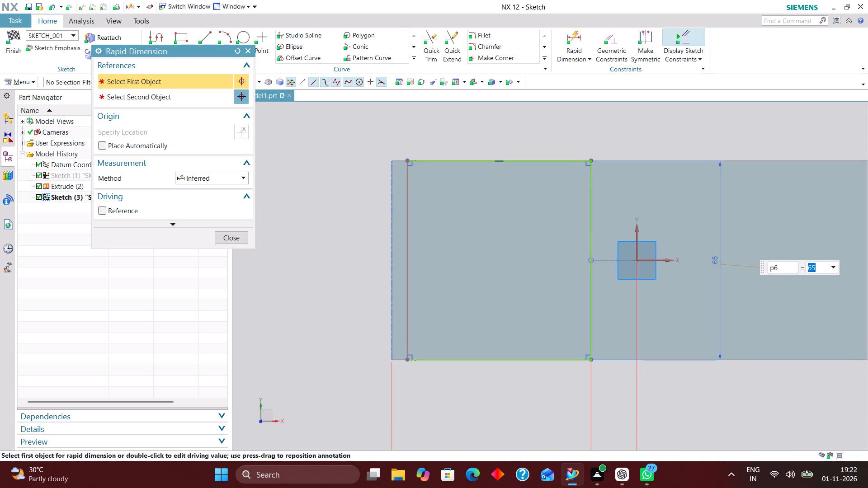
Dimension the rectangle's width along X between its two lower corners and set it to 65 mm.
scroll(561, 260, "down", 2)
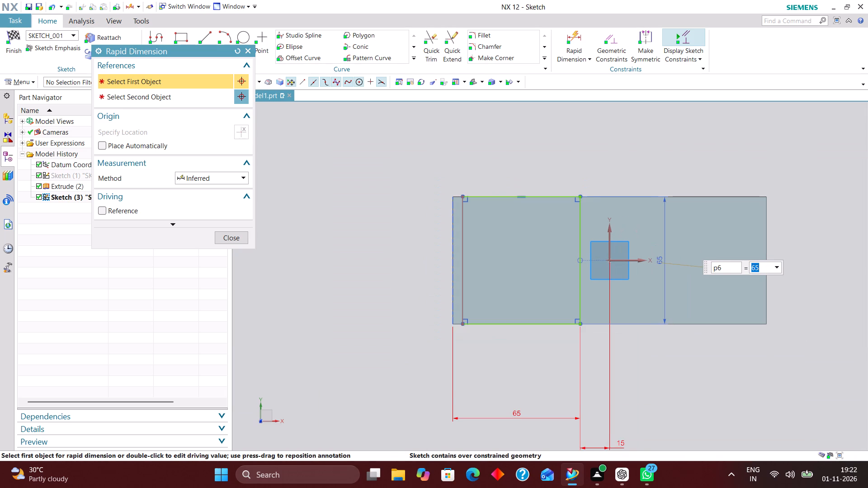
scroll(527, 366, "up", 2)
scroll(500, 343, "down", 1)
left_click(547, 311)
left_click(513, 366)
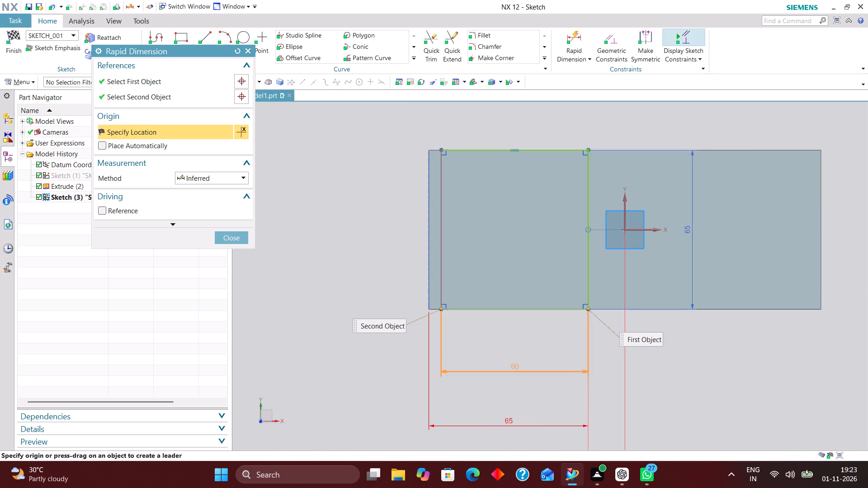
type("65")
key("Return")
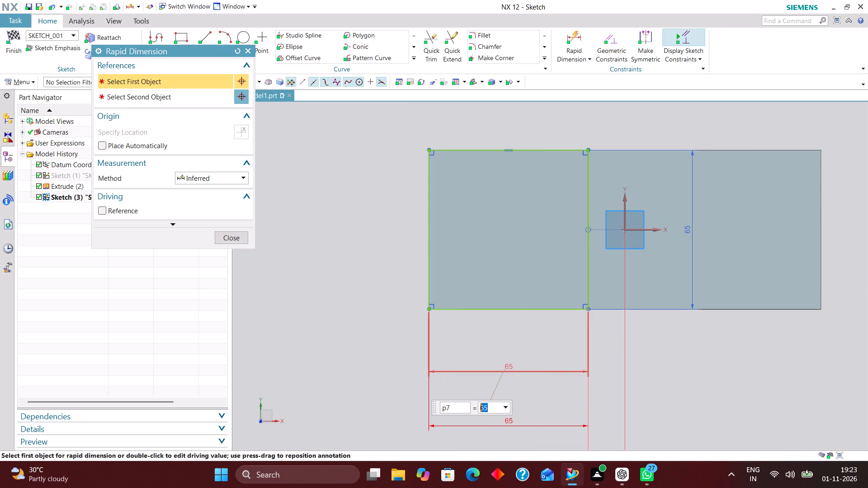
left_click(241, 240)
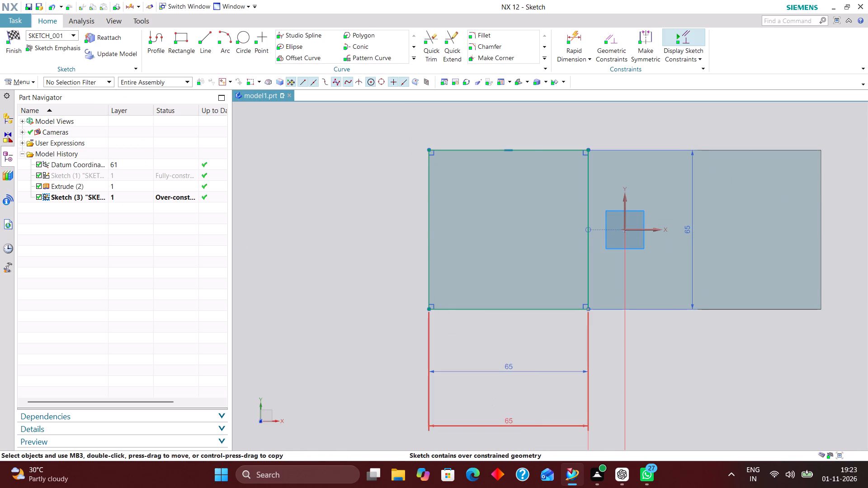
Delete the redundant 65 mm dimension measured from the block's end edge and finish the sketch.
scroll(495, 335, "down", 3)
scroll(545, 393, "up", 3)
right_click_drag(496, 369, 495, 369)
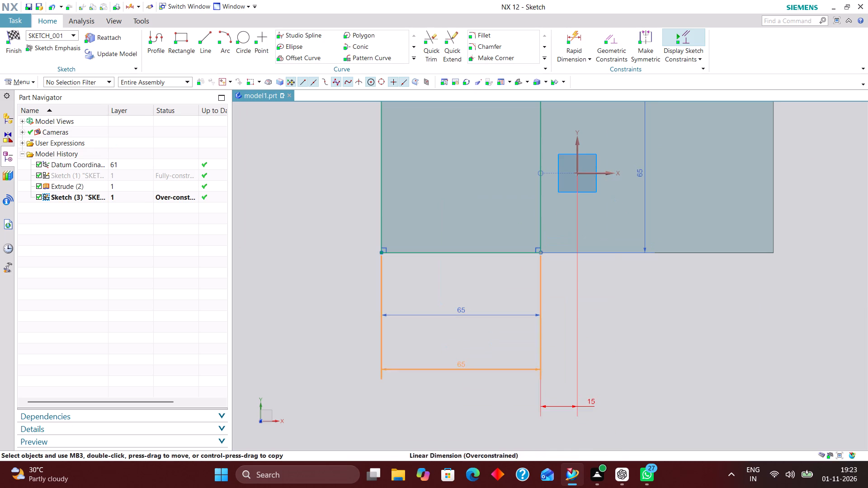
right_click_drag(495, 369, 307, 374)
scroll(460, 375, "down", 2)
scroll(489, 291, "up", 2)
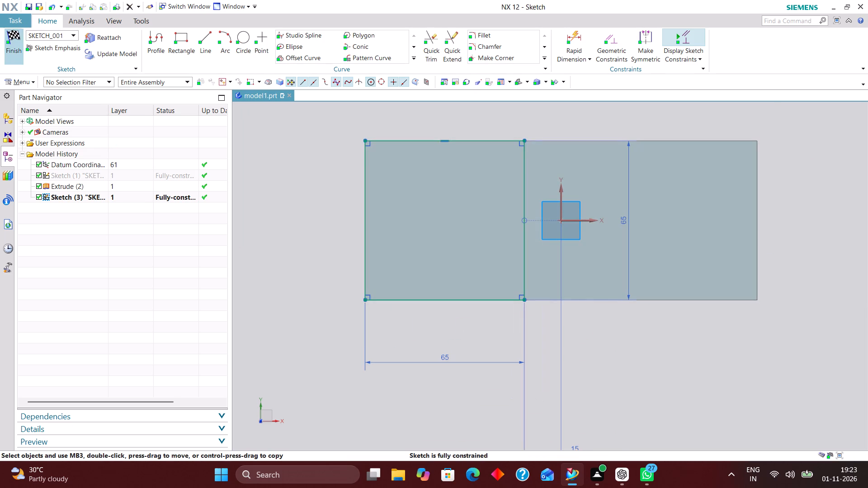
left_click(14, 32)
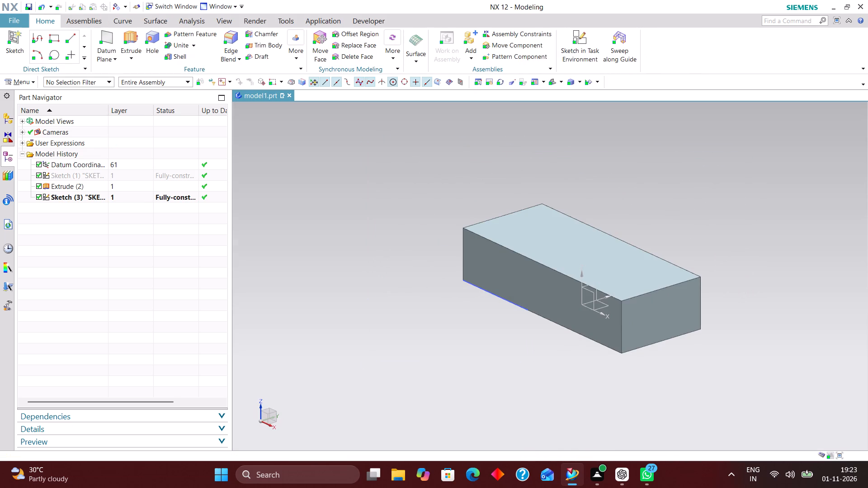
Extrude the new rectangle sketch upward from 0 to 100 mm with Boolean set to None.
scroll(440, 273, "down", 1)
scroll(448, 221, "up", 2)
left_click(130, 39)
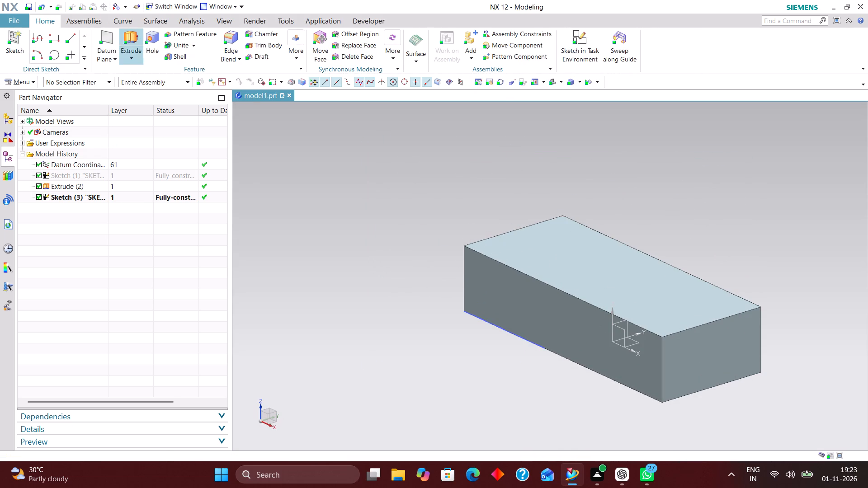
left_click(76, 197)
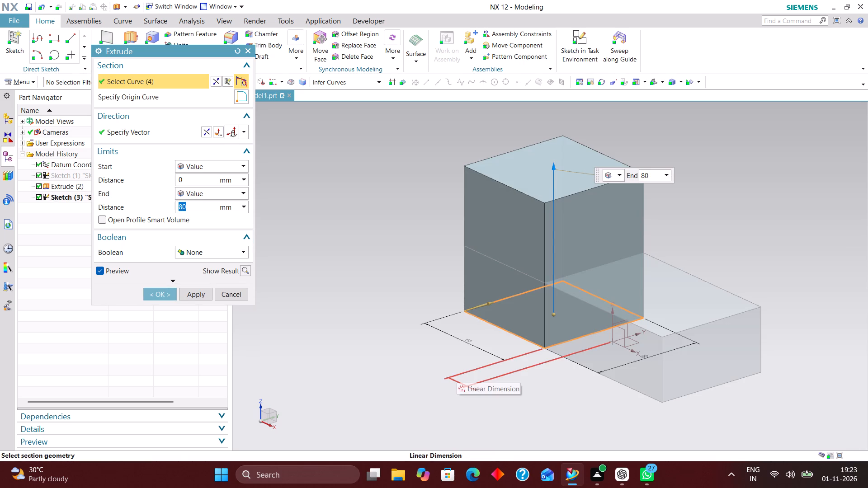
key("1")
type("00")
key("Return")
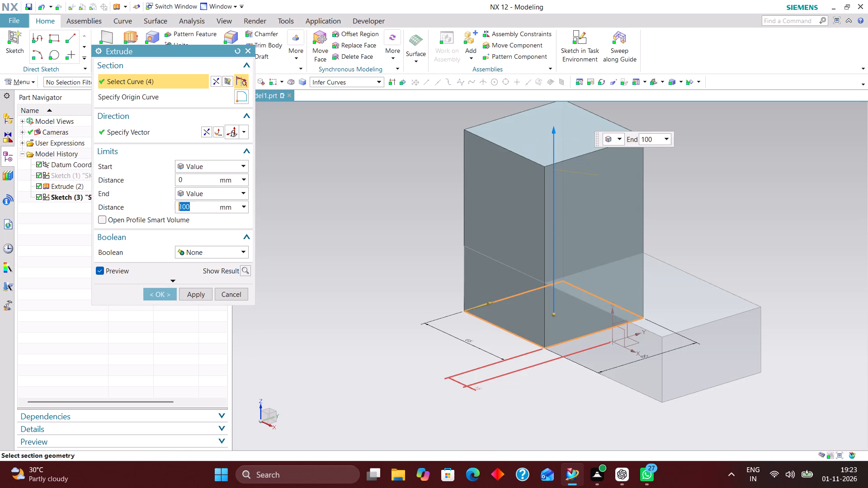
left_click(155, 292)
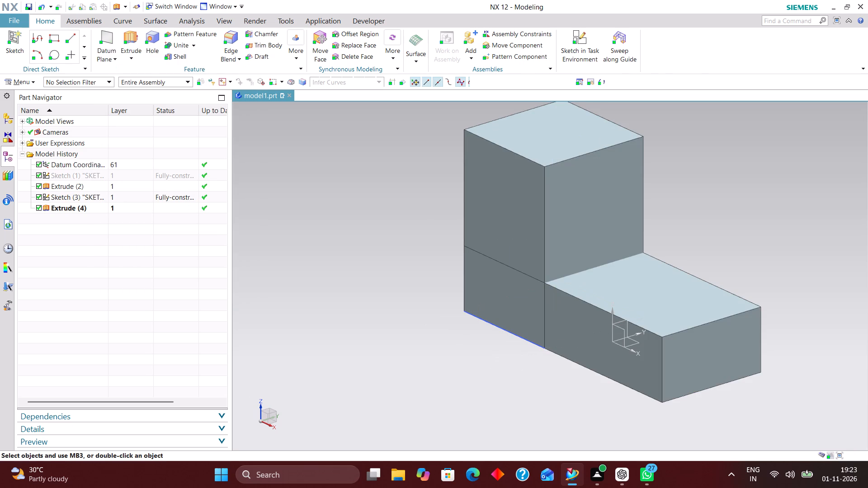
Hide the rectangle sketch used for the 100 mm extrusion.
right_click_drag(491, 325, 491, 381)
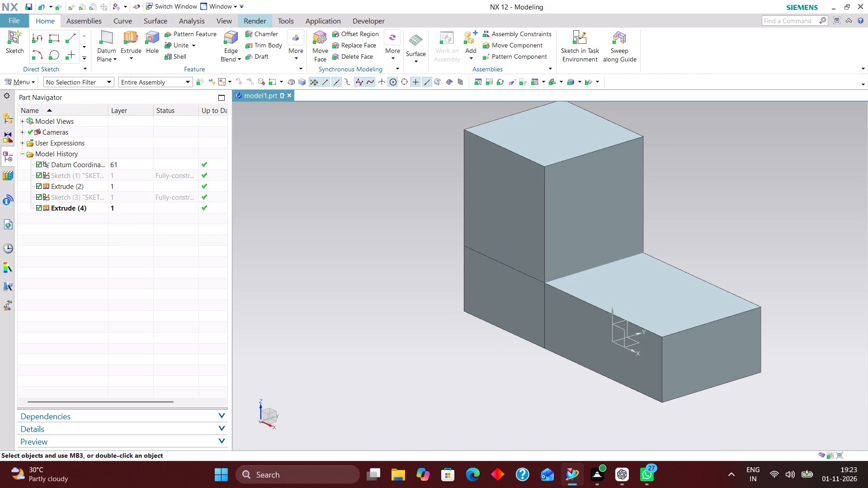
Unite the bodies using the base block as target and the 100 mm upright block as tool.
left_click(178, 43)
left_click(679, 343)
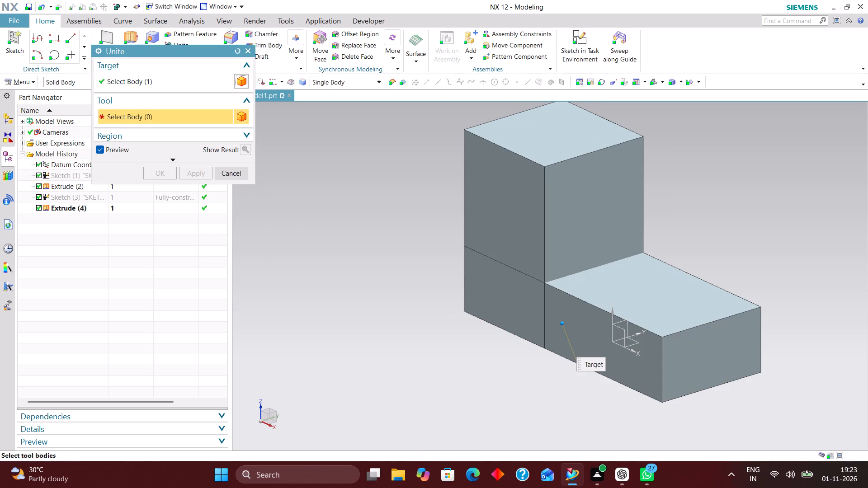
left_click(586, 208)
left_click(169, 174)
Start a new On Plane sketch in the sketch task environment.
scroll(505, 376, "down", 2)
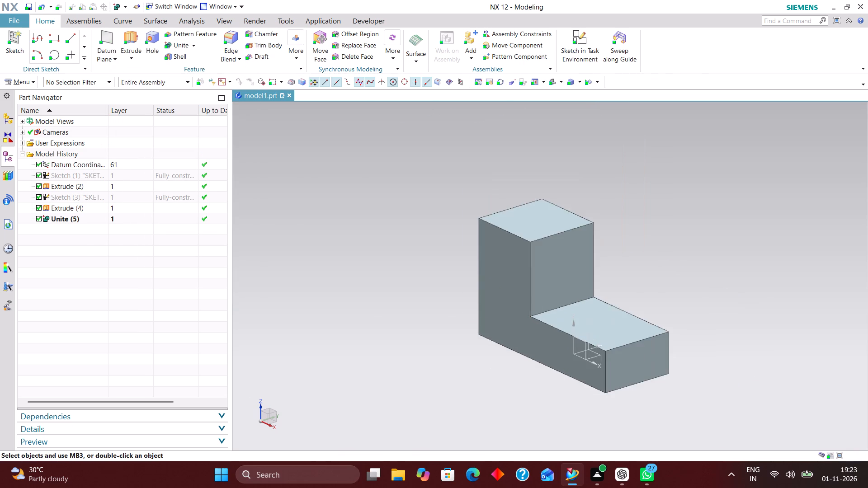
scroll(486, 296, "up", 3)
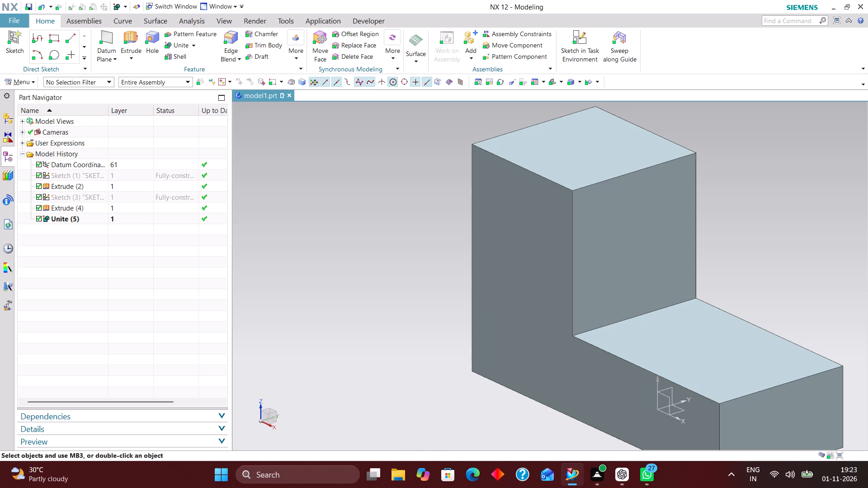
scroll(559, 292, "down", 2)
scroll(616, 343, "up", 1)
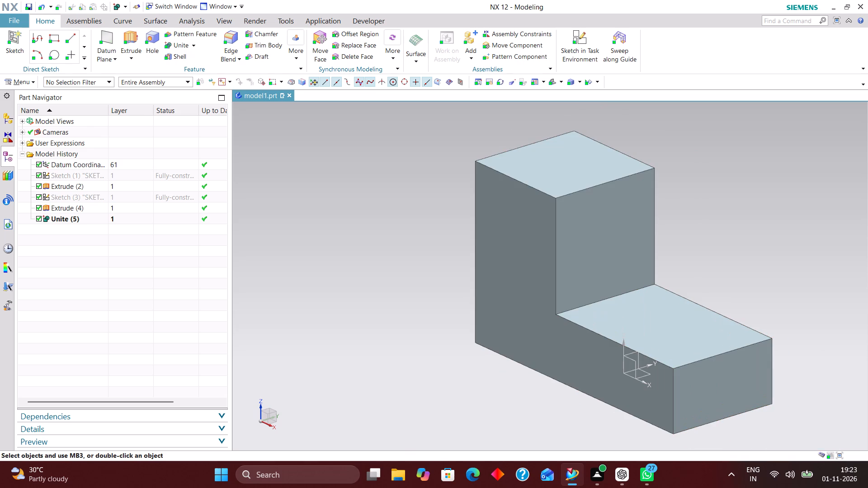
left_click(576, 32)
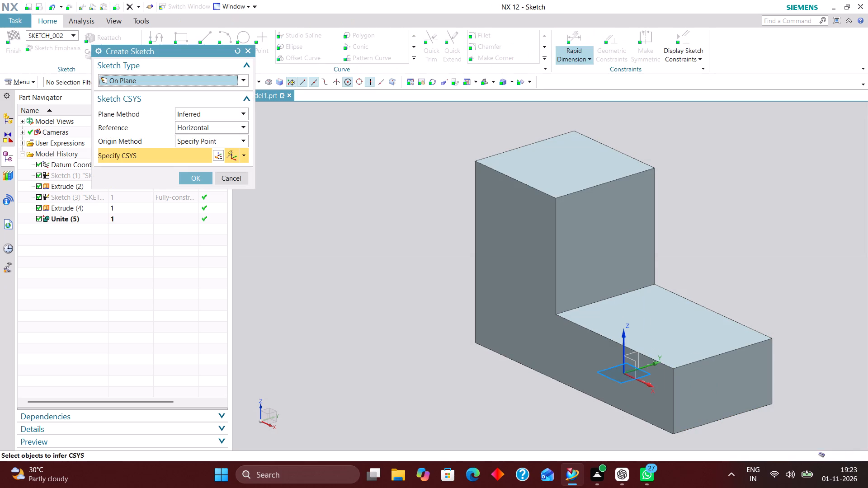
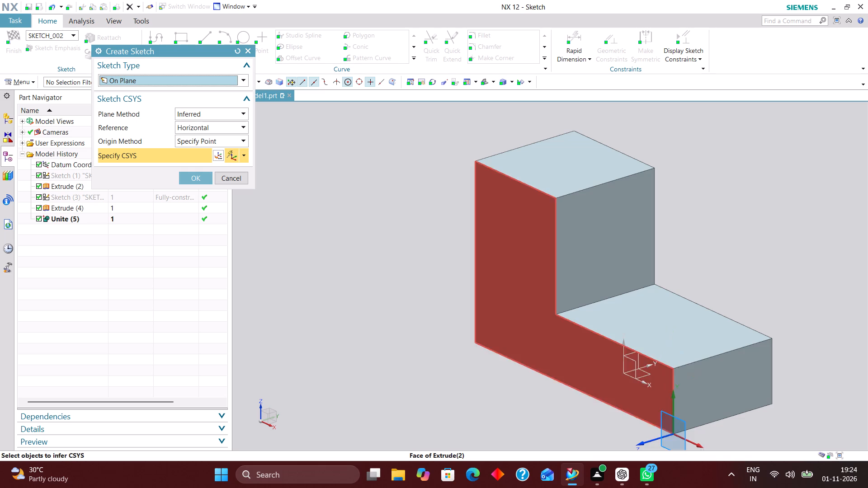
Place the new sketch on the XZ plane of the datum coordinate system.
left_click(635, 364)
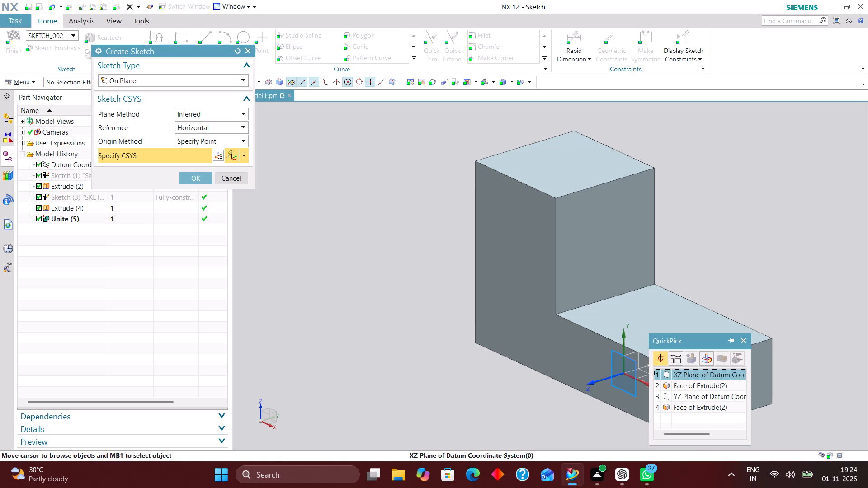
left_click(697, 376)
left_click(200, 181)
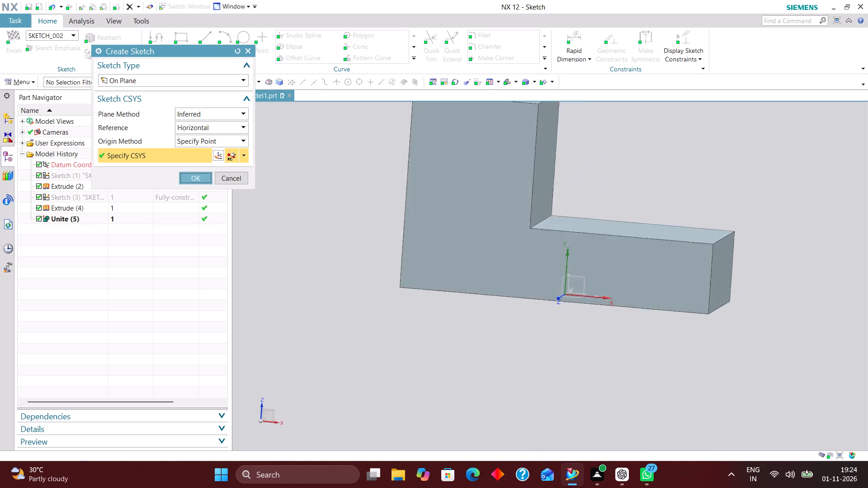
Sketch a closed right triangle beside the upright block, with a vertical line about 38 mm and a horizontal line about 24 mm long.
scroll(512, 390, "down", 4)
scroll(463, 230, "up", 4)
left_click(205, 37)
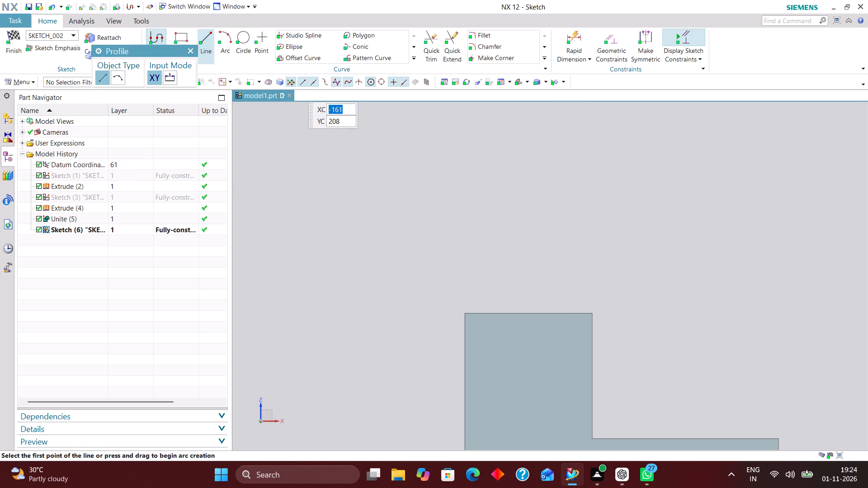
scroll(479, 244, "down", 4)
scroll(470, 320, "up", 2)
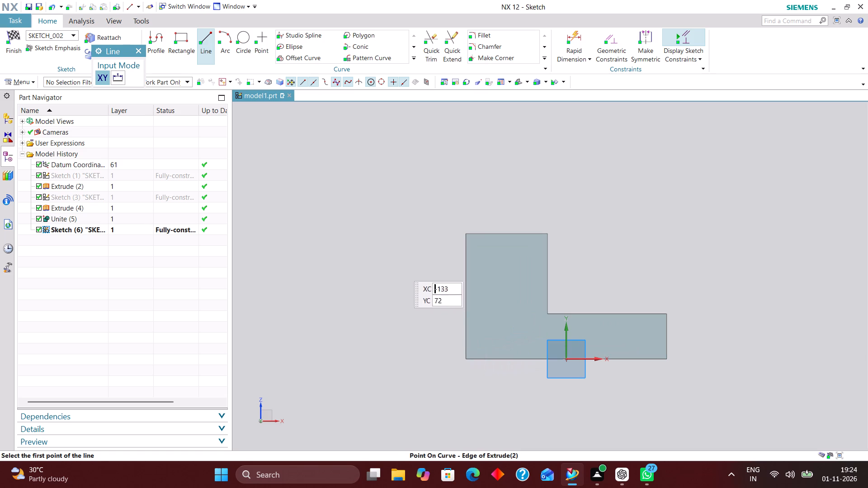
left_click(430, 194)
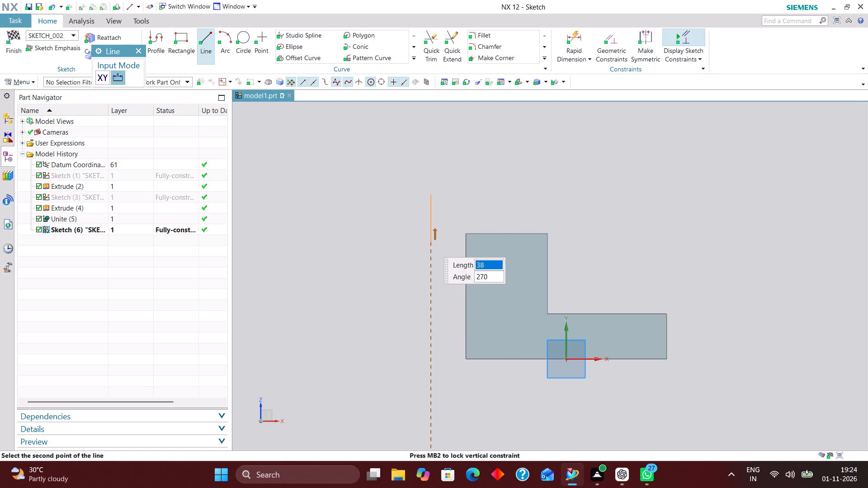
left_click(429, 242)
left_click(432, 245)
scroll(457, 243, "up", 4)
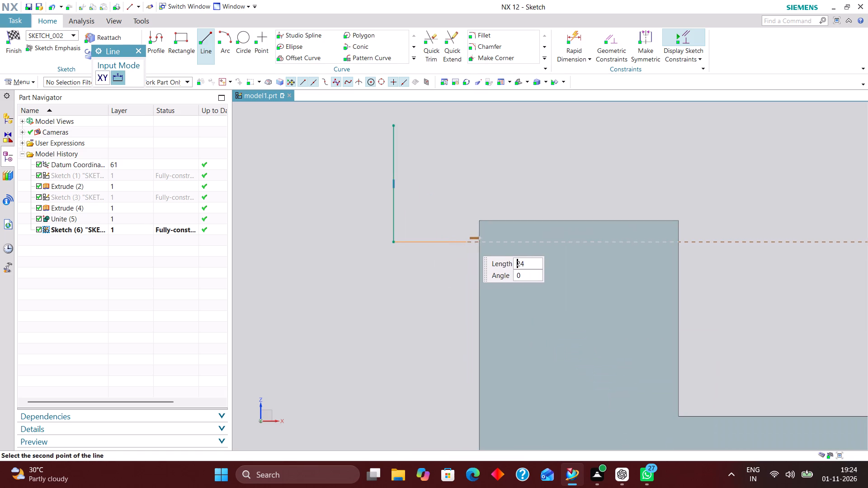
left_click(468, 241)
left_click(468, 241)
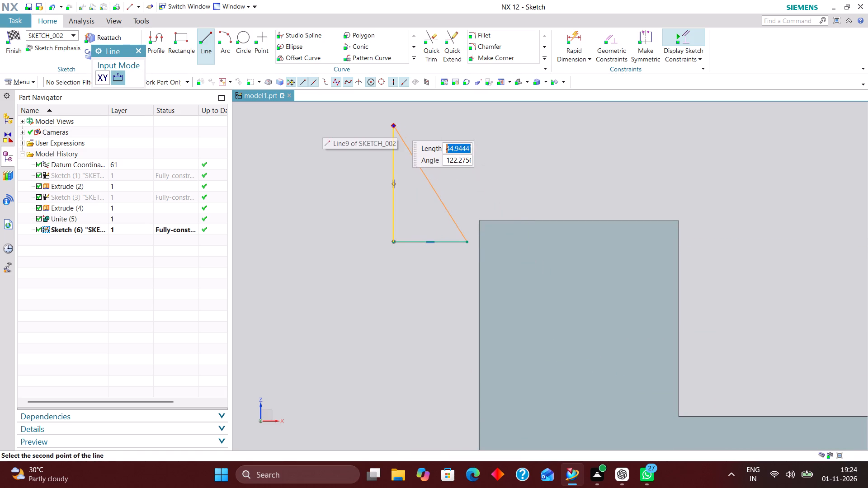
left_click(396, 125)
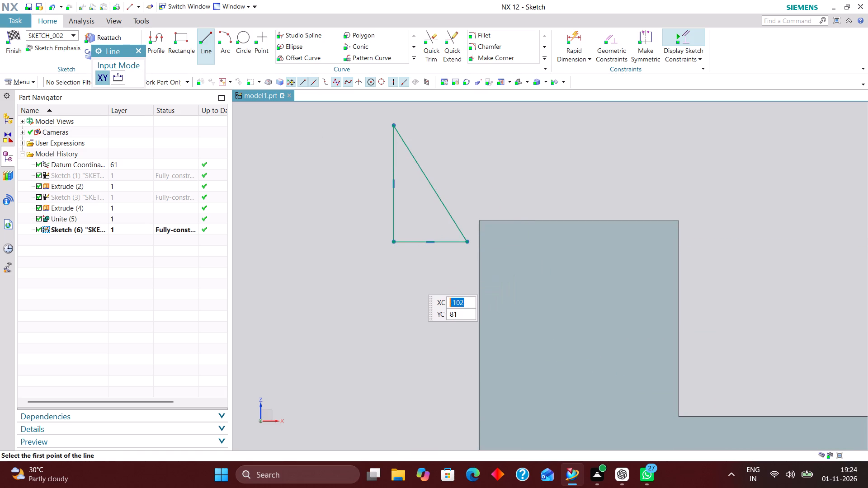
left_click(139, 50)
Delete the triangle's sloping line and reshape the remaining two lines so their shared corner lies close to the upright block.
right_click_drag(444, 206, 357, 186)
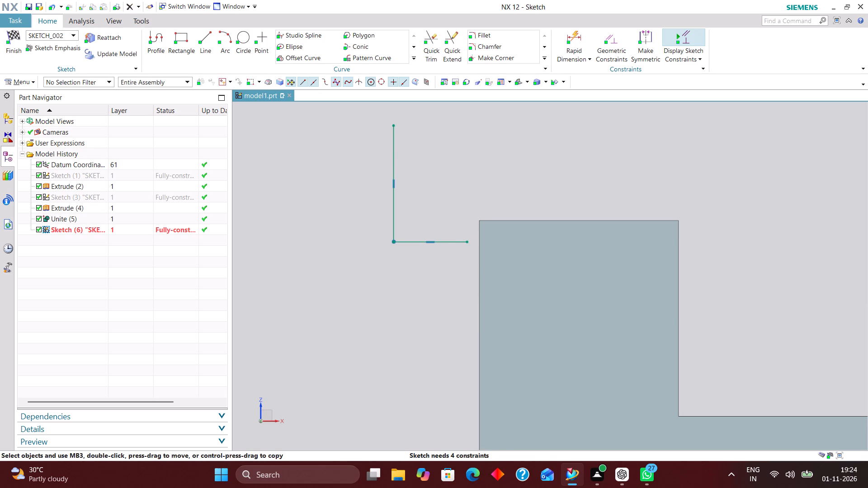
left_click_drag(468, 244, 340, 231)
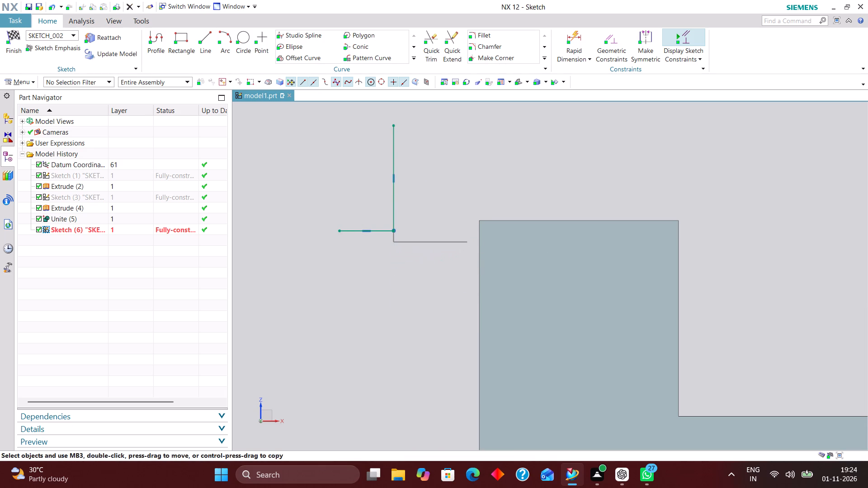
left_click_drag(340, 231, 333, 230)
left_click_drag(395, 216, 412, 223)
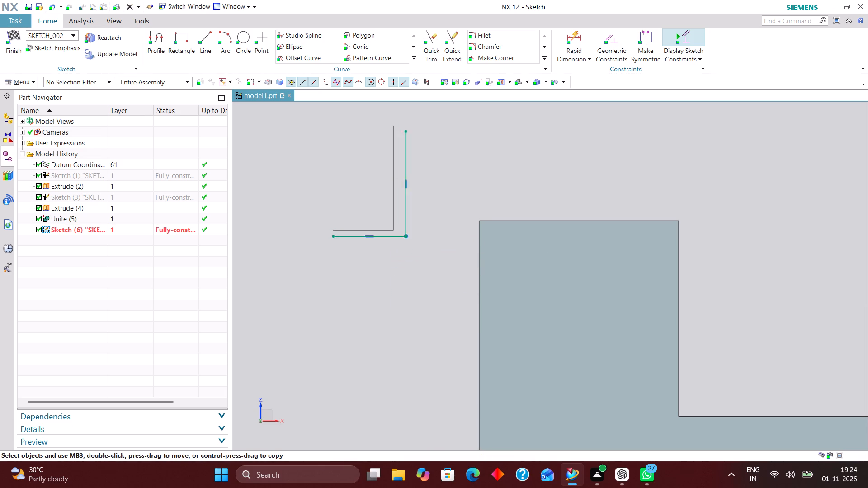
left_click_drag(412, 223, 468, 221)
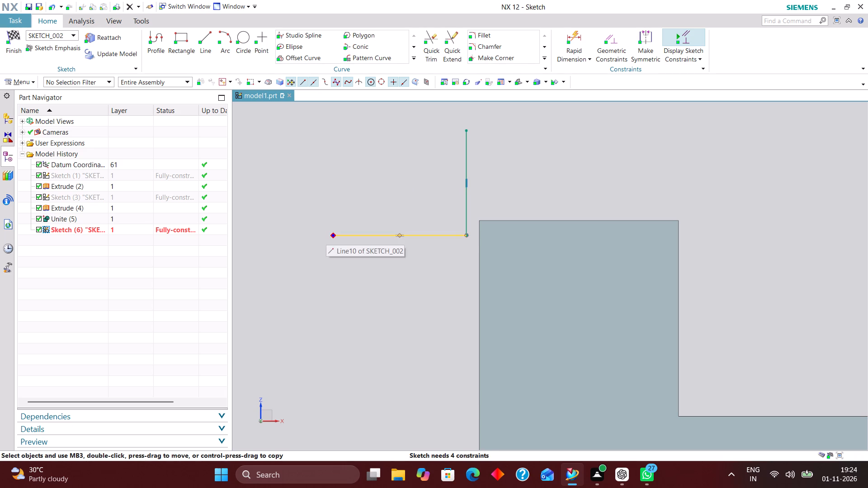
left_click_drag(332, 236, 398, 232)
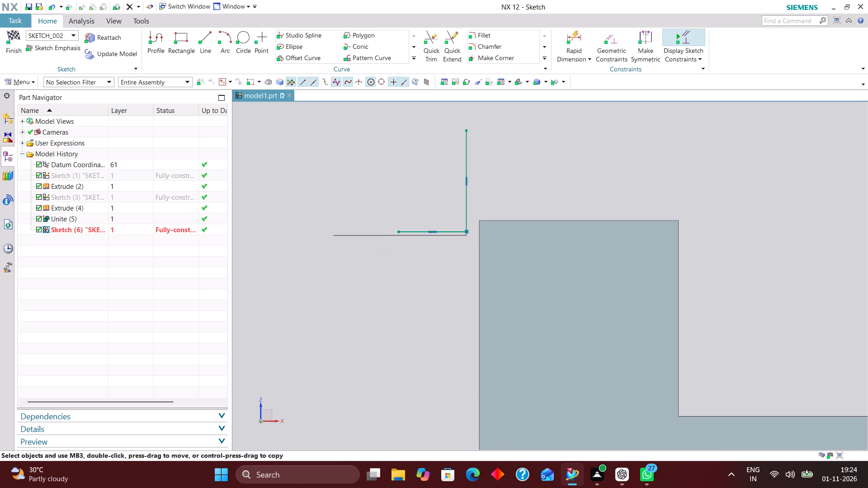
left_click_drag(398, 232, 386, 233)
Draw a sloping line about 43 mm long joining the two free ends to close the triangle.
left_click(207, 38)
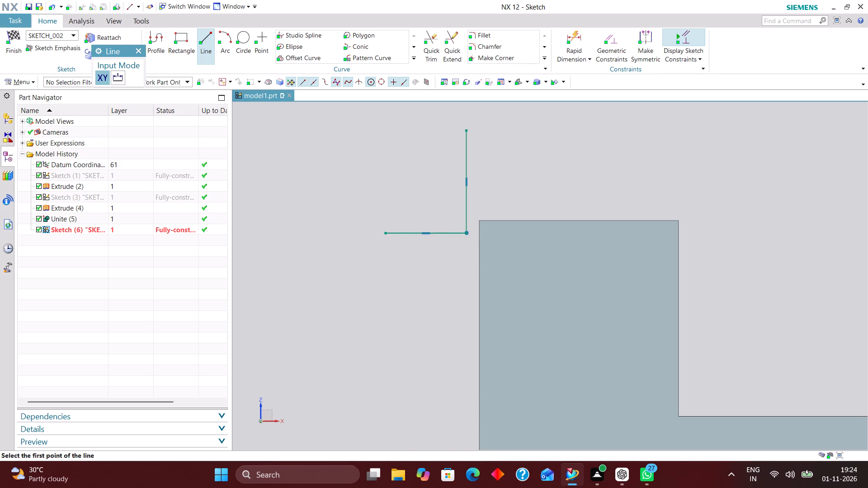
left_click(386, 233)
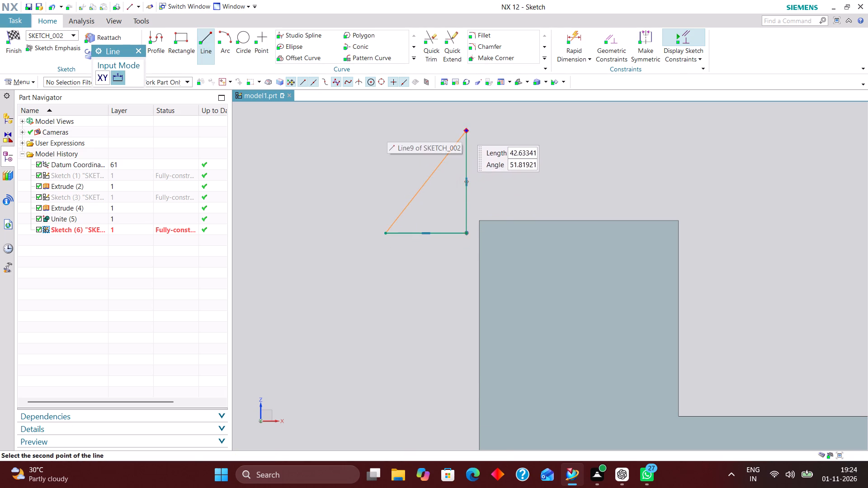
left_click(463, 130)
left_click(139, 47)
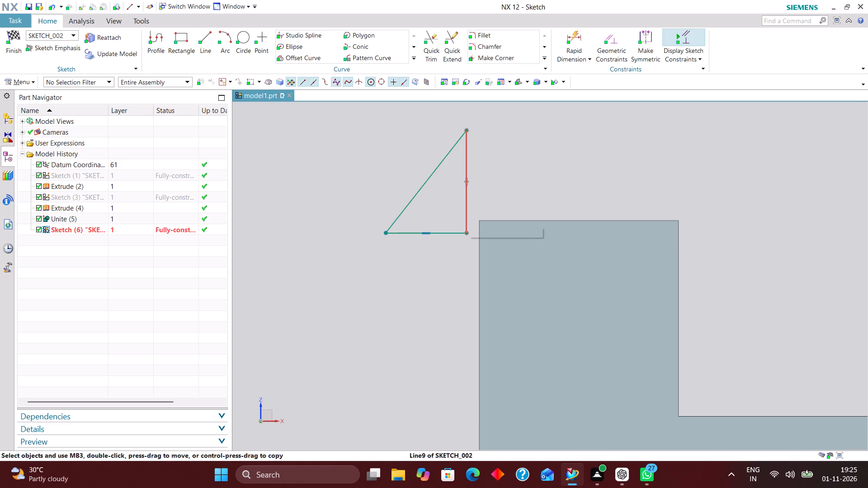
Reshape the triangle beside the upright's top so its horizontal line is uppermost, its vertical line faces away from the block, and its tip points down.
left_click_drag(466, 130, 447, 272)
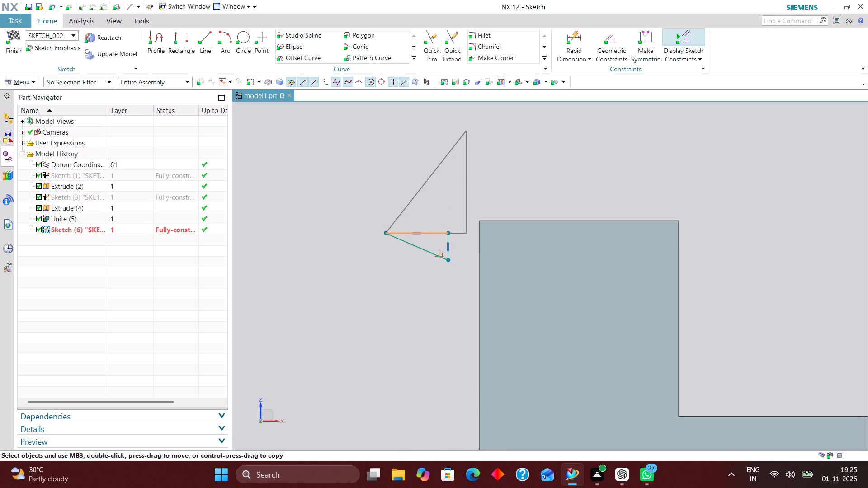
left_click_drag(447, 272, 442, 337)
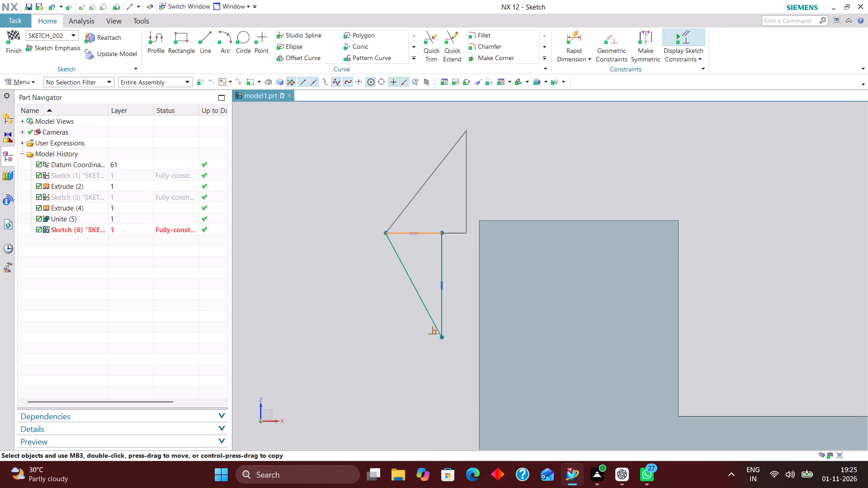
left_click_drag(442, 337, 439, 329)
left_click_drag(424, 232, 379, 190)
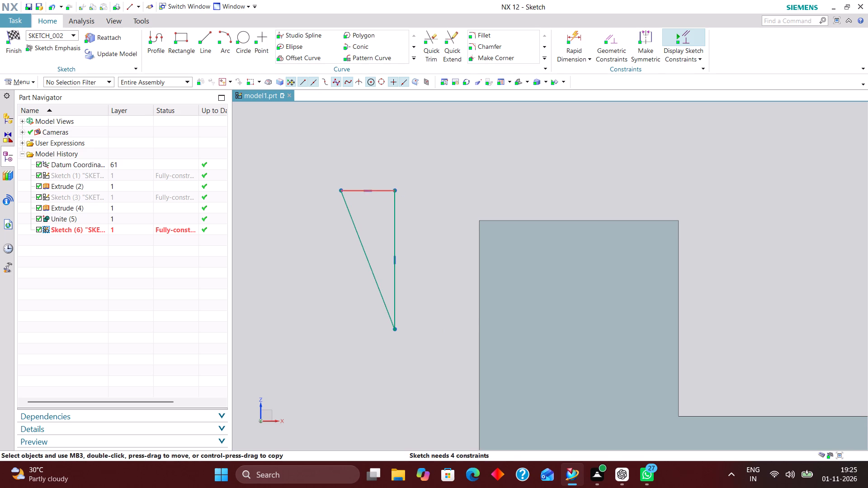
left_click_drag(338, 189, 439, 211)
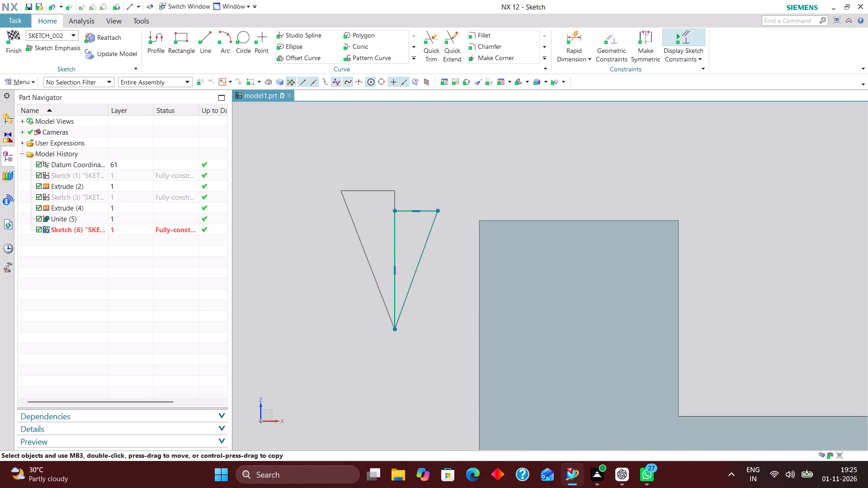
left_click_drag(439, 211, 456, 208)
scroll(368, 142, "down", 2)
scroll(388, 268, "up", 2)
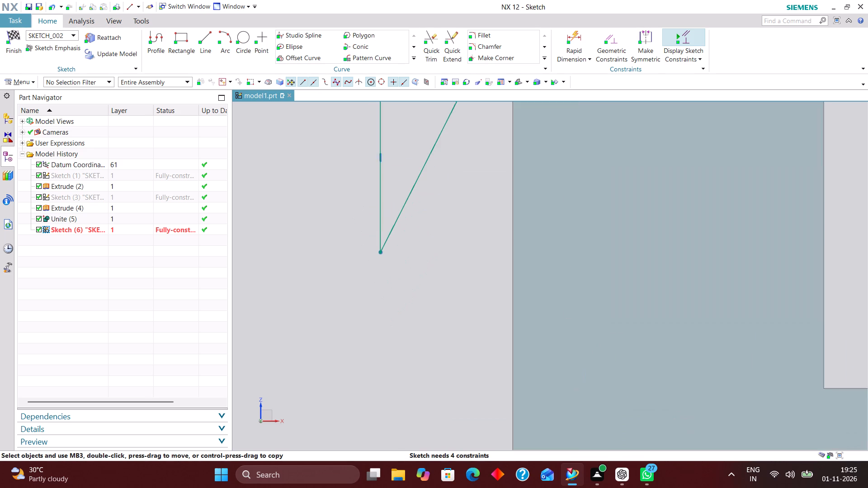
scroll(388, 269, "up", 4)
left_click_drag(373, 245, 376, 192)
scroll(393, 223, "down", 5)
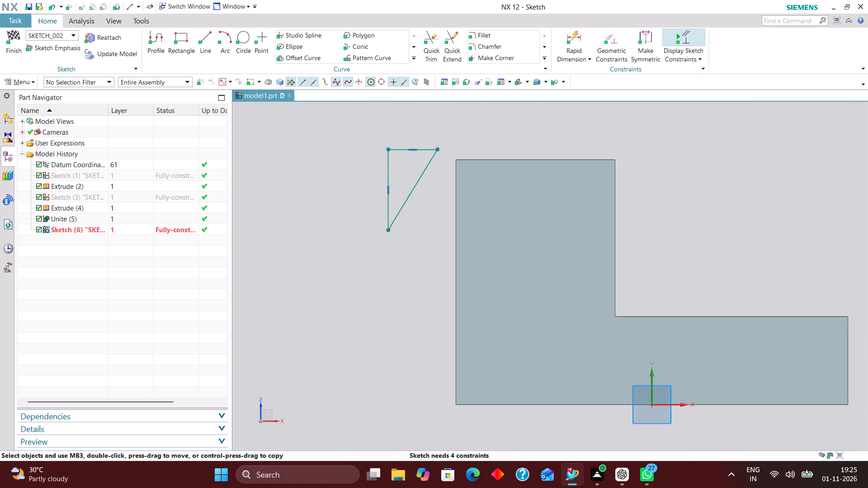
scroll(401, 288, "down", 1)
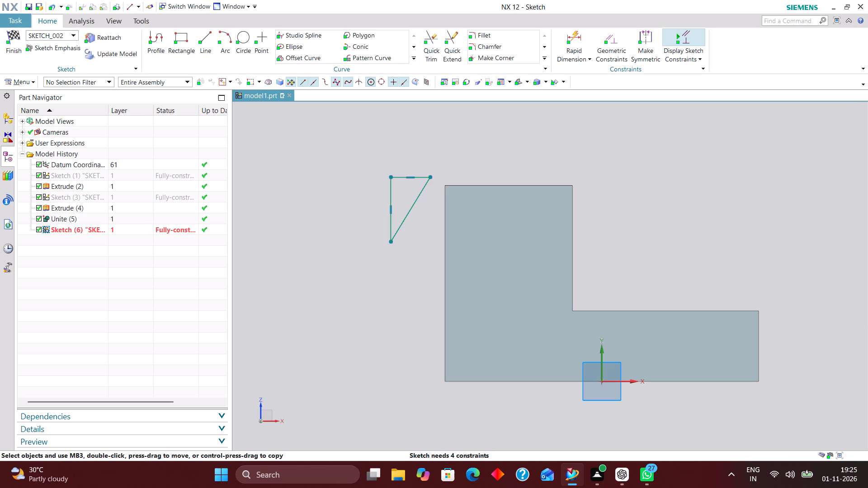
Dimension the triangle's horizontal line from the sketch's horizontal axis and set the distance to 100 mm.
left_click(575, 38)
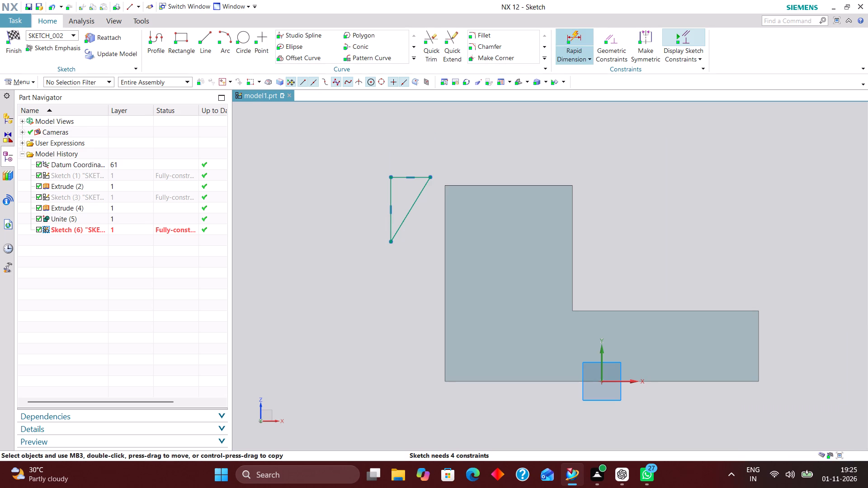
scroll(619, 288, "down", 1)
scroll(622, 378, "up", 3)
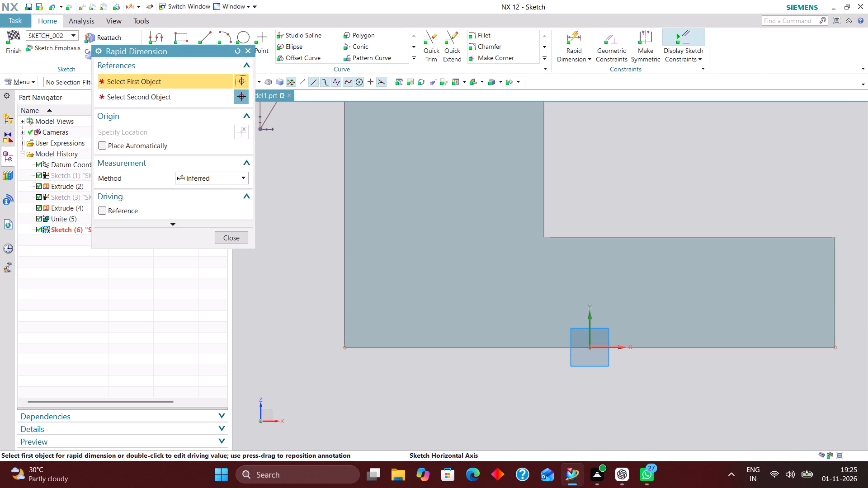
left_click(619, 351)
scroll(634, 384, "down", 3)
scroll(450, 259, "up", 4)
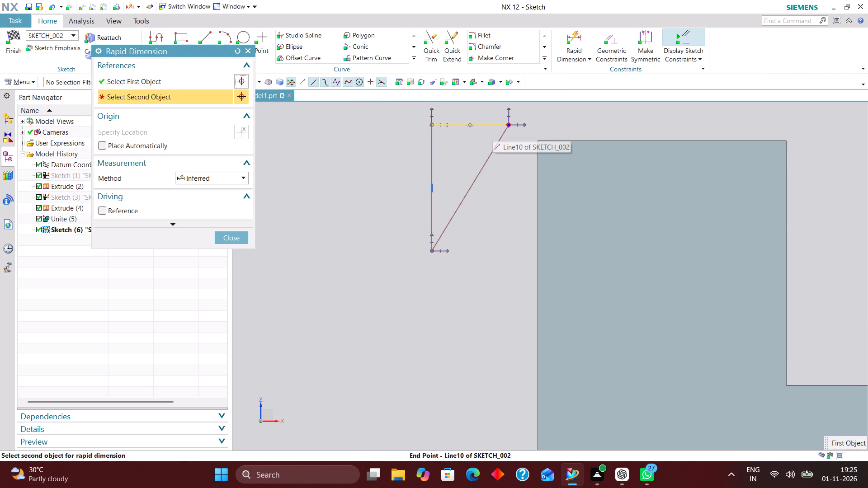
left_click(492, 128)
left_click(306, 274)
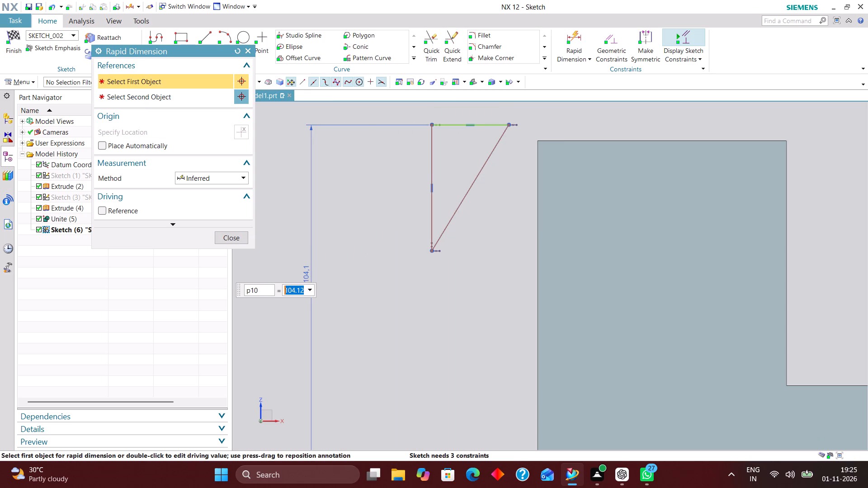
type("100")
key("Return")
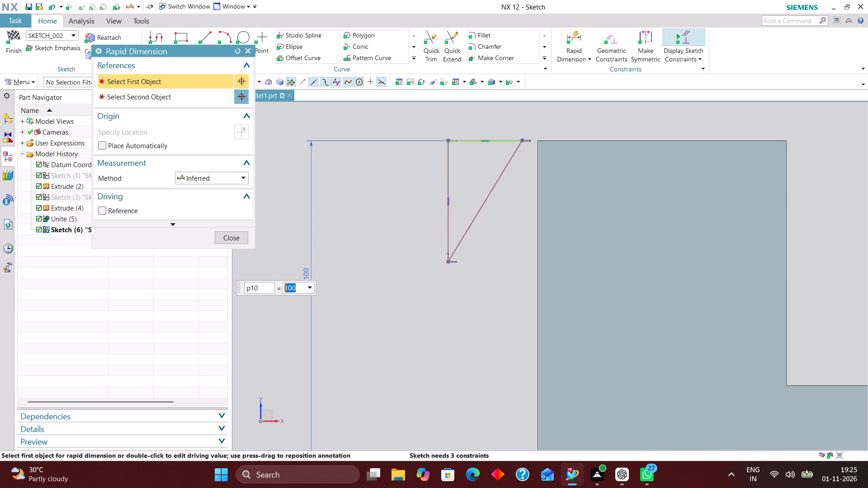
Dimension the triangle's vertical line from the sketch's vertical axis and set the distance to 75 mm.
scroll(438, 192, "down", 3)
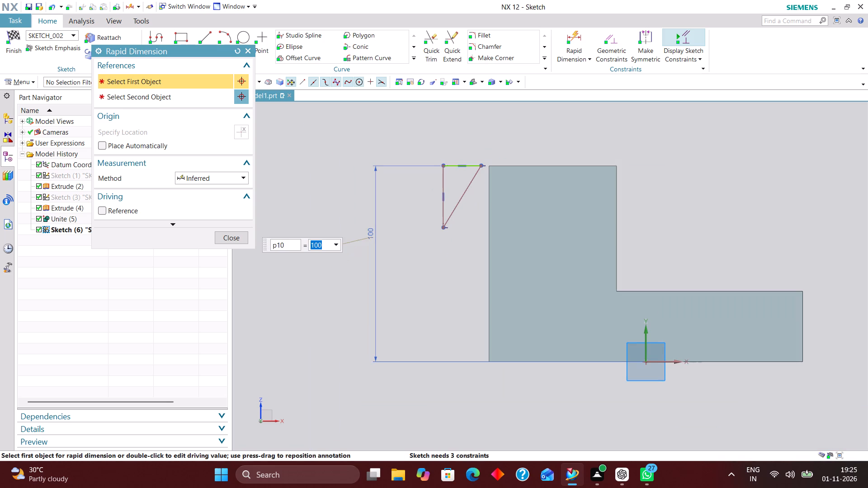
scroll(481, 287, "up", 2)
scroll(436, 302, "down", 2)
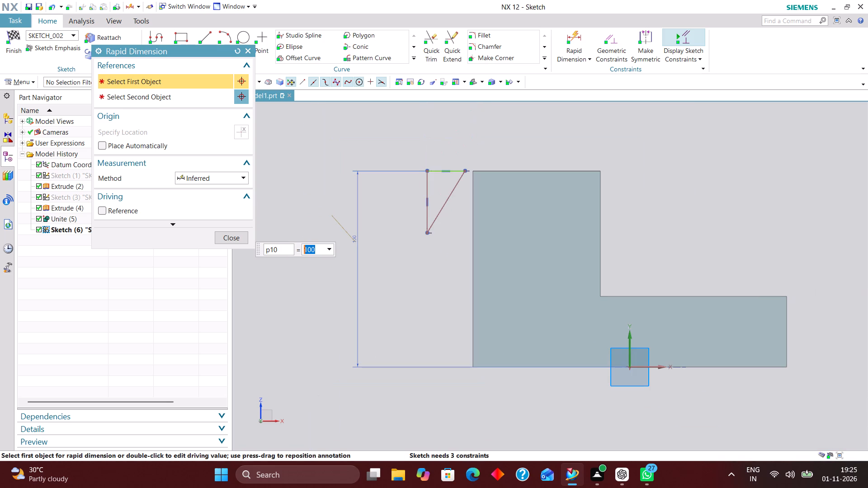
left_click(628, 353)
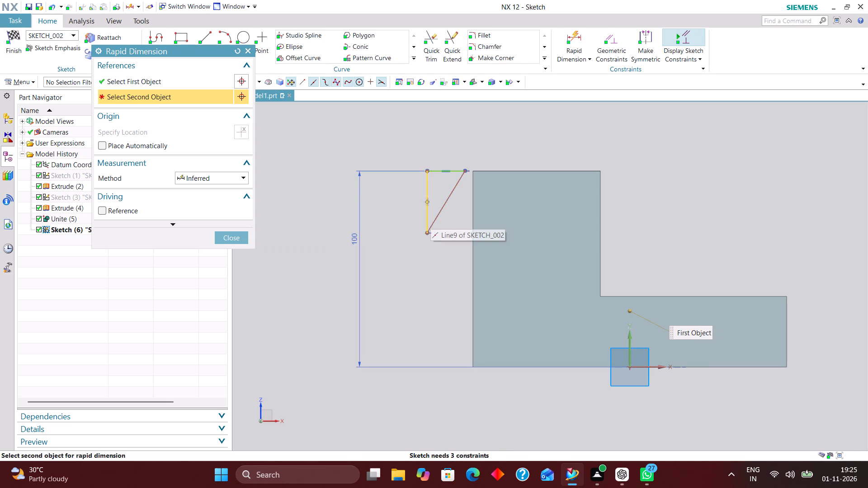
left_click(428, 217)
left_click(546, 427)
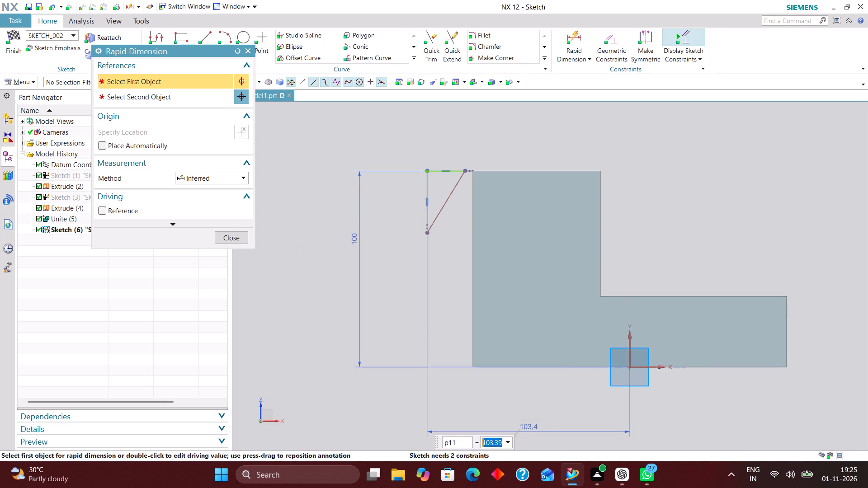
type("75")
key("Return")
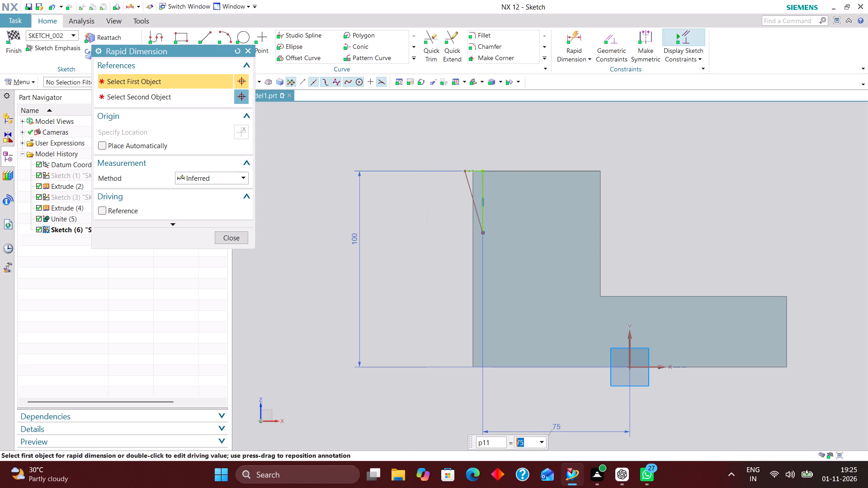
Set the distance between the triangle's vertical line and the sketch's vertical axis to 80 mm and finish dimensioning.
type("80")
key("Return")
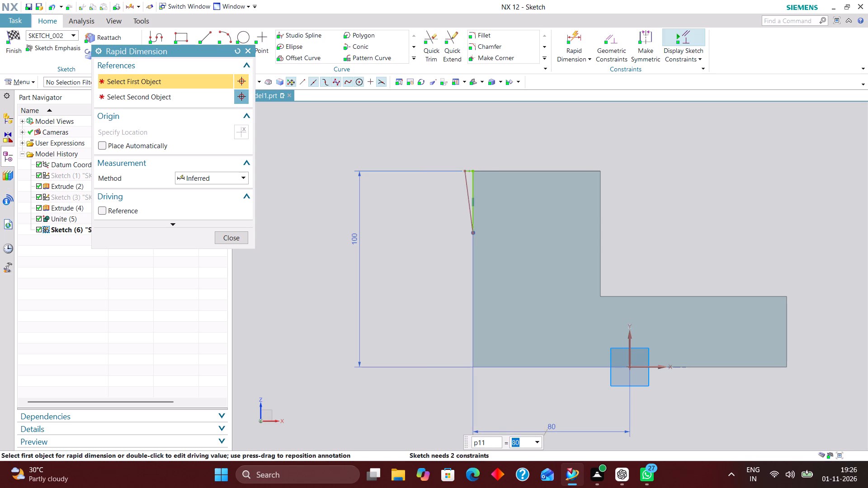
left_click(228, 234)
scroll(466, 186, "up", 5)
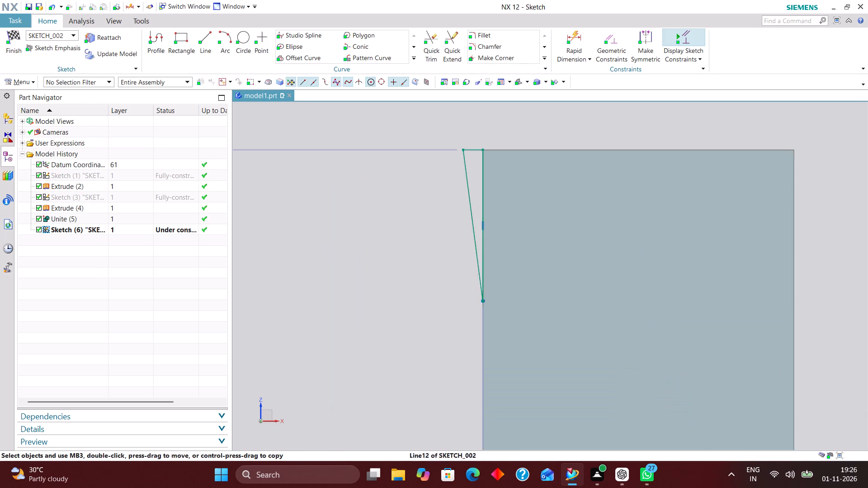
Hide the solid body, move the triangle's free top corner across its vertical line onto the block's side, and show the body again.
right_click_drag(654, 183, 655, 365)
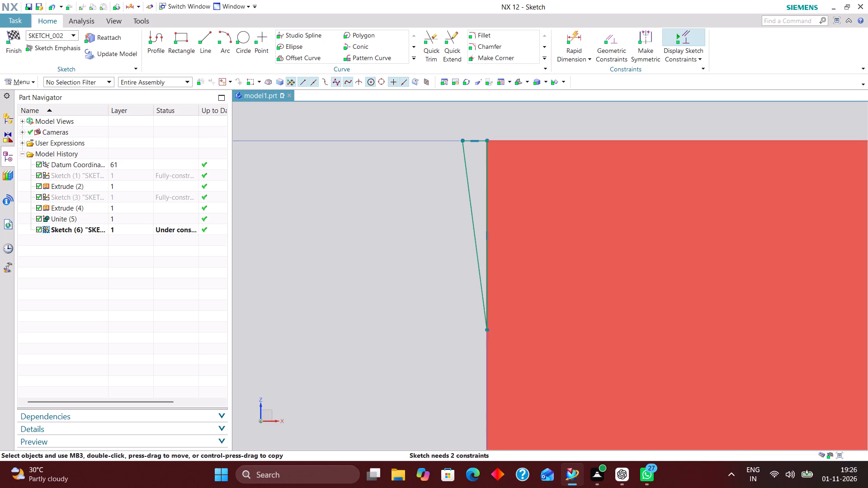
right_click_drag(655, 365, 655, 358)
left_click_drag(460, 137, 548, 144)
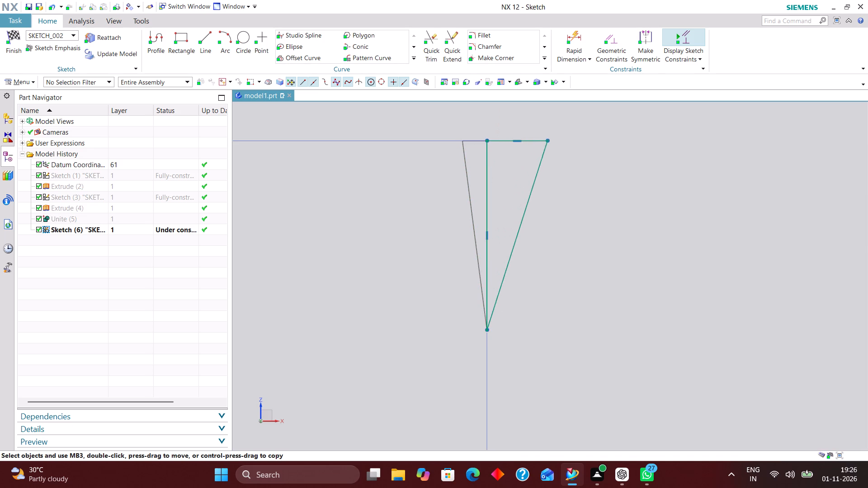
left_click_drag(548, 144, 558, 144)
scroll(531, 186, "down", 4)
right_click(101, 216)
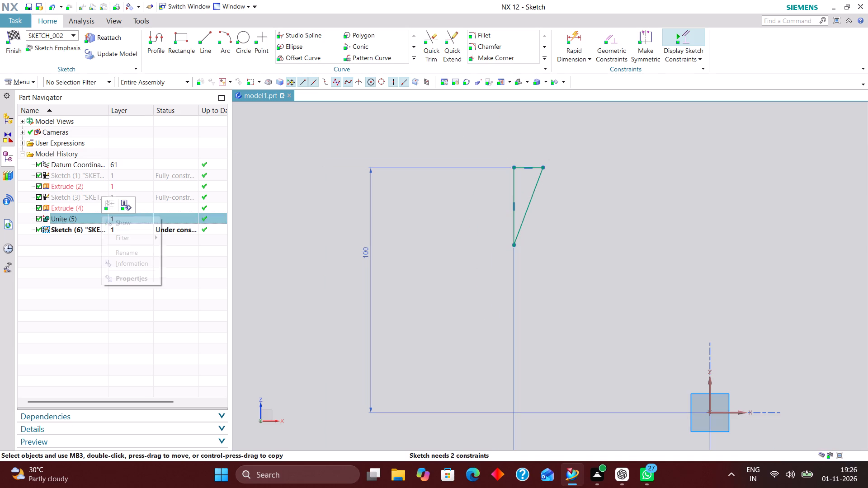
left_click(121, 224)
scroll(491, 230, "down", 2)
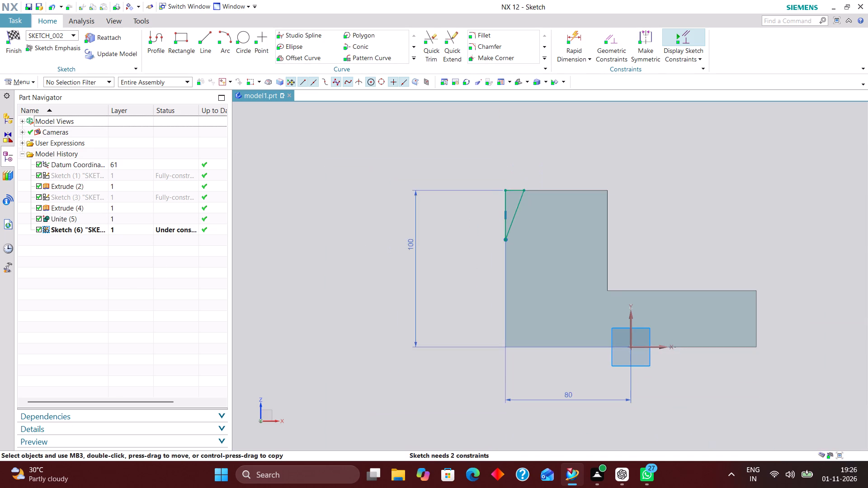
scroll(581, 259, "down", 1)
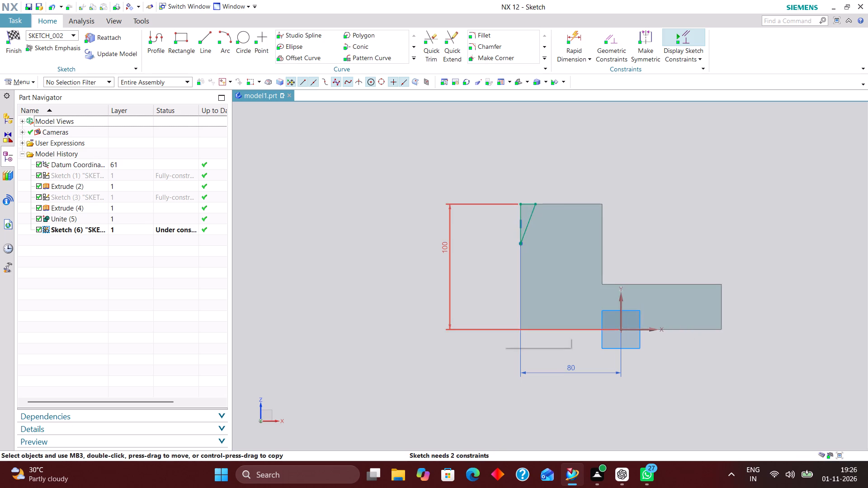
Dimension the triangle's lower tip from the sketch's horizontal axis and set the distance to 75 mm.
left_click(573, 37)
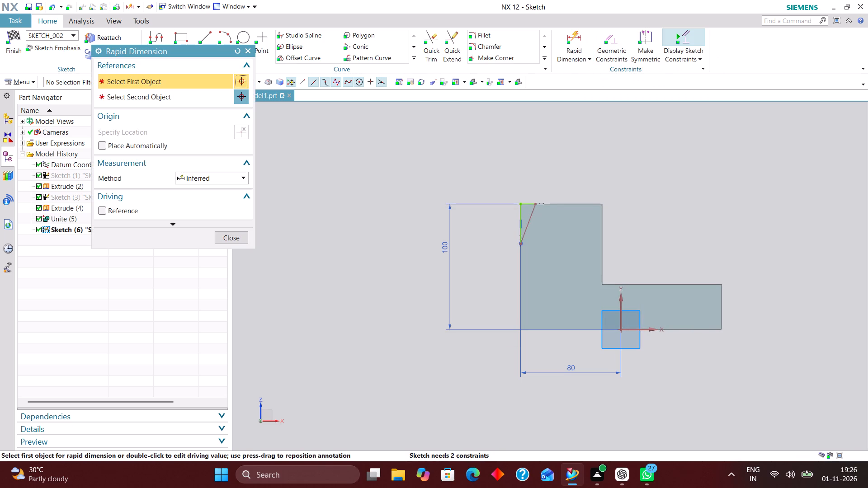
scroll(623, 333, "up", 2)
left_click(642, 328)
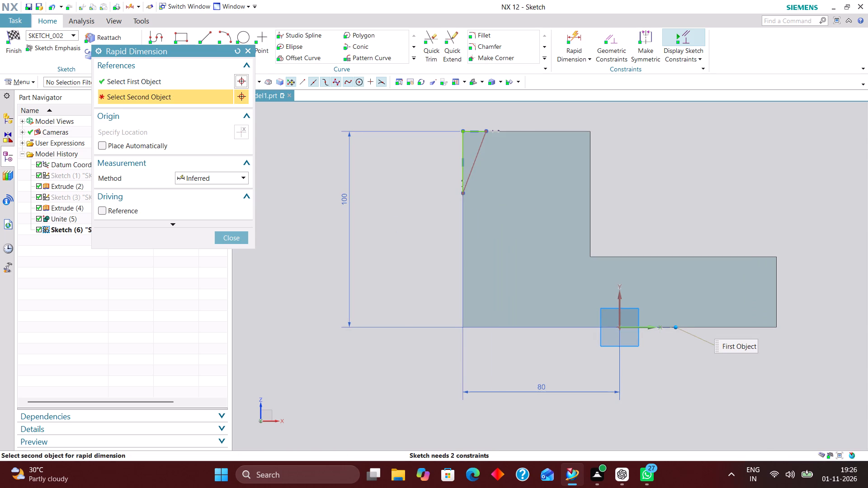
left_click(462, 194)
left_click(385, 255)
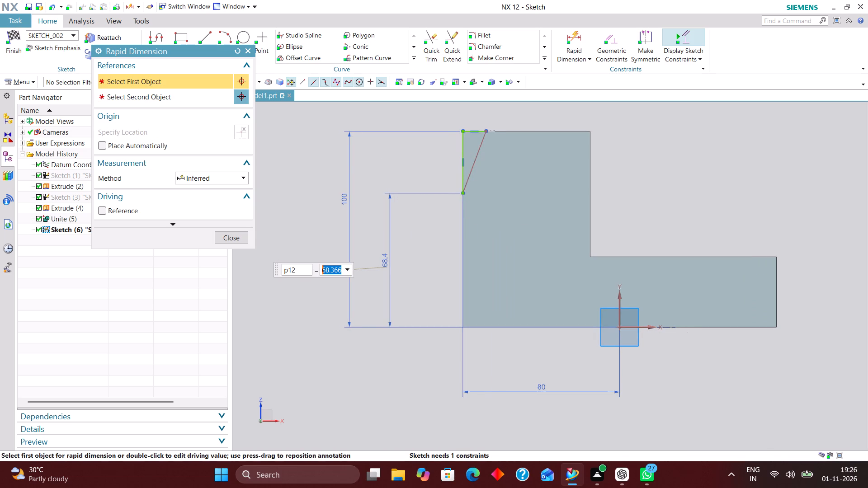
type("75")
key("Return")
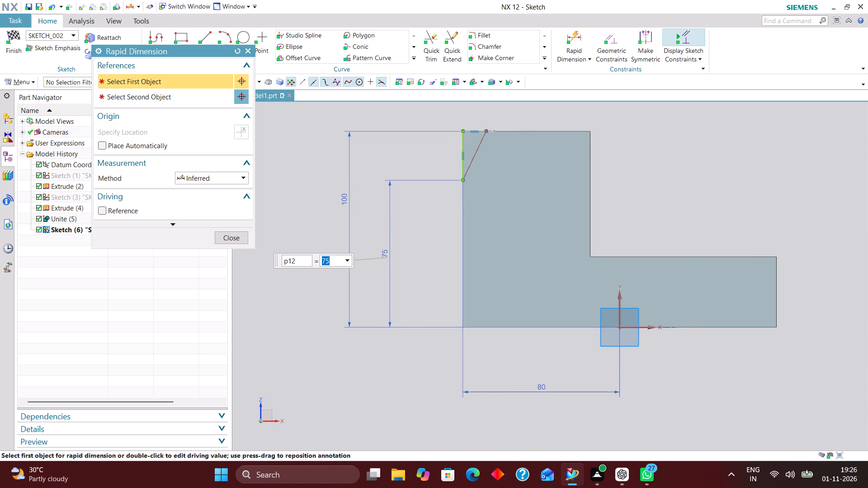
left_click(240, 237)
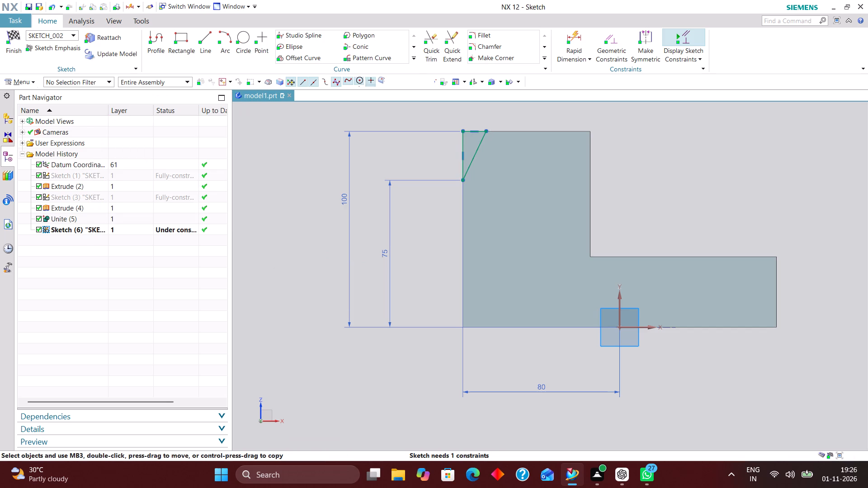
Hide the body and add a 30° angular dimension between the triangle's vertical and sloping lines.
scroll(439, 246, "down", 2)
scroll(462, 177, "up", 4)
scroll(425, 280, "down", 3)
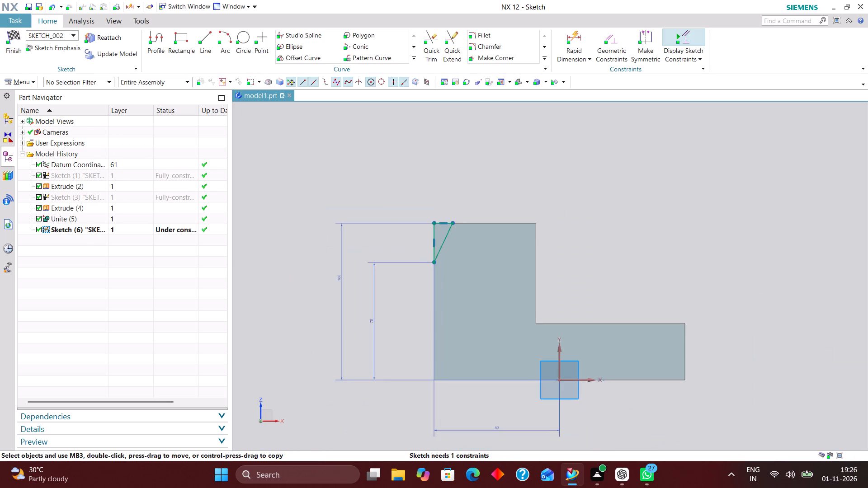
scroll(476, 185, "up", 3)
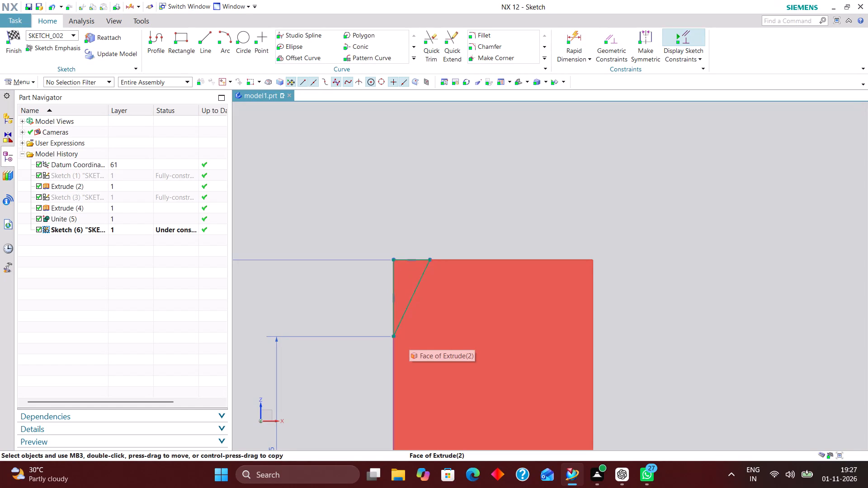
scroll(499, 259, "down", 3)
scroll(482, 333, "up", 4)
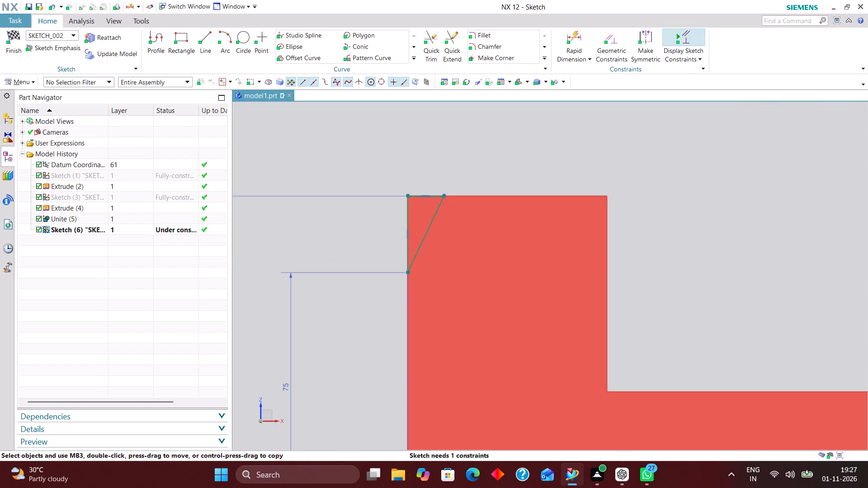
right_click_drag(499, 220, 500, 323)
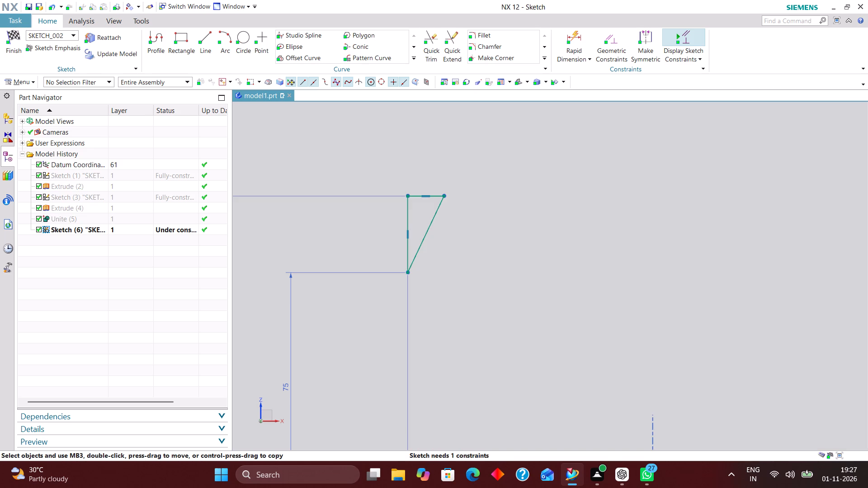
left_click(575, 32)
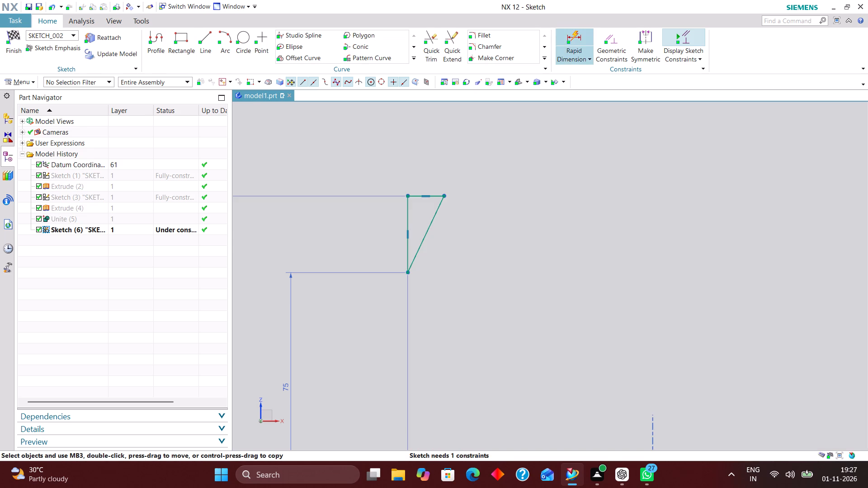
left_click(220, 173)
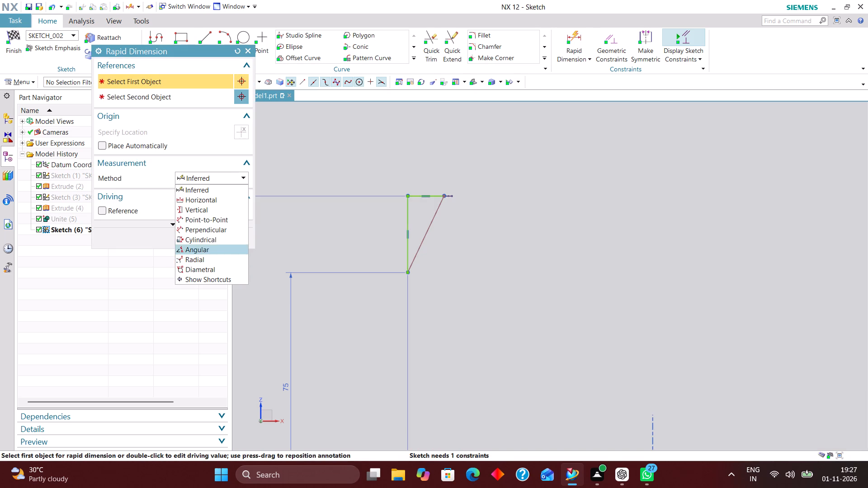
left_click(212, 252)
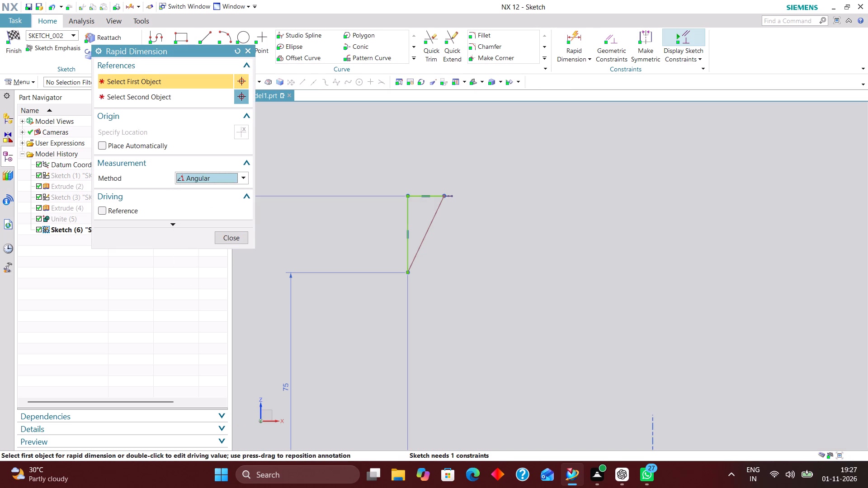
scroll(413, 288, "down", 1)
scroll(404, 226, "up", 3)
left_click(413, 235)
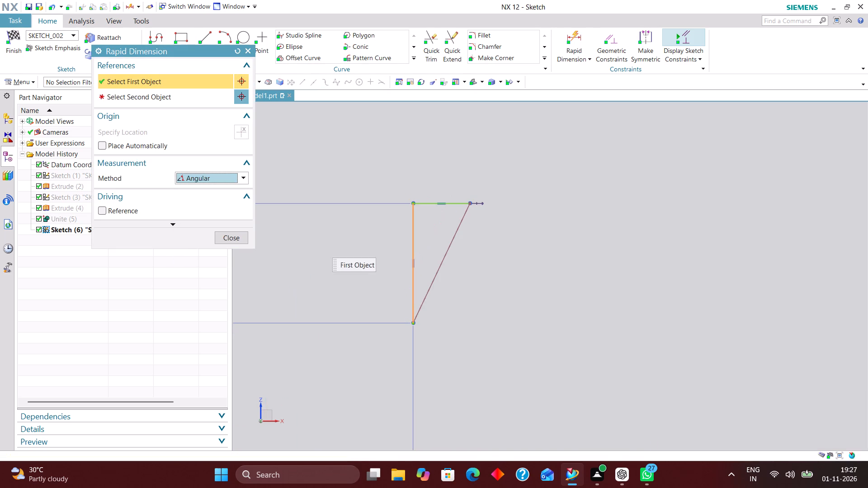
left_click(464, 219)
left_click(453, 139)
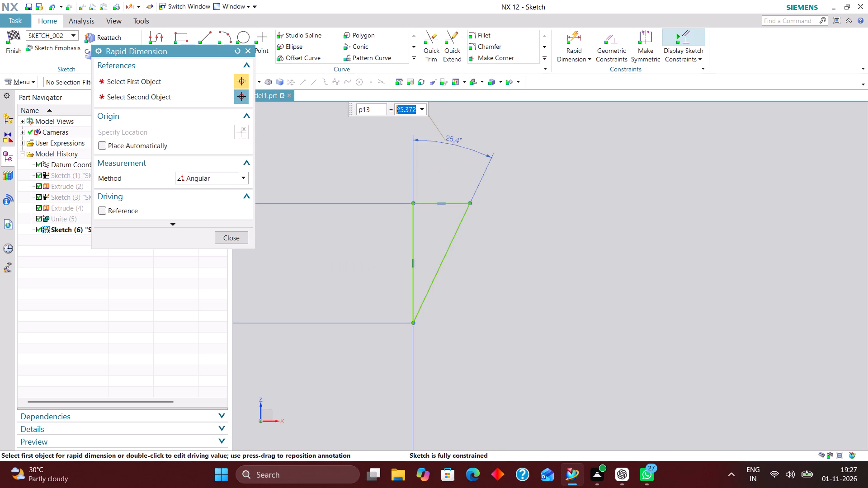
key("3")
key("0")
key("Return")
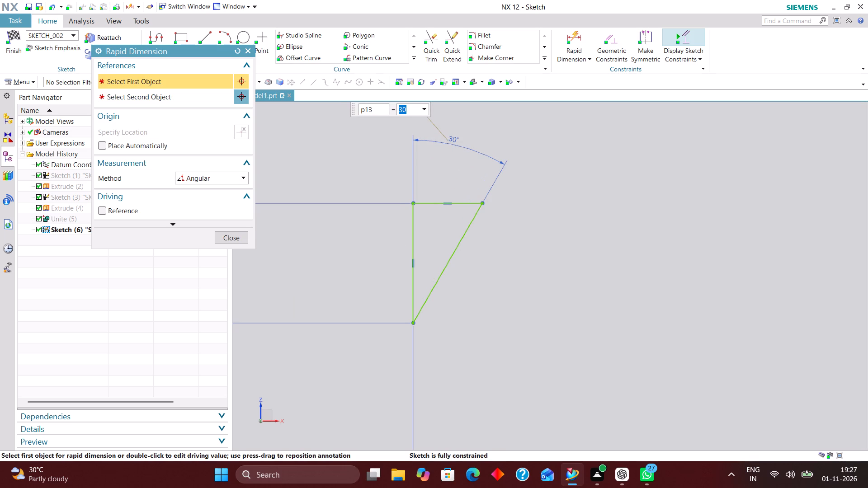
left_click(233, 183)
left_click(229, 189)
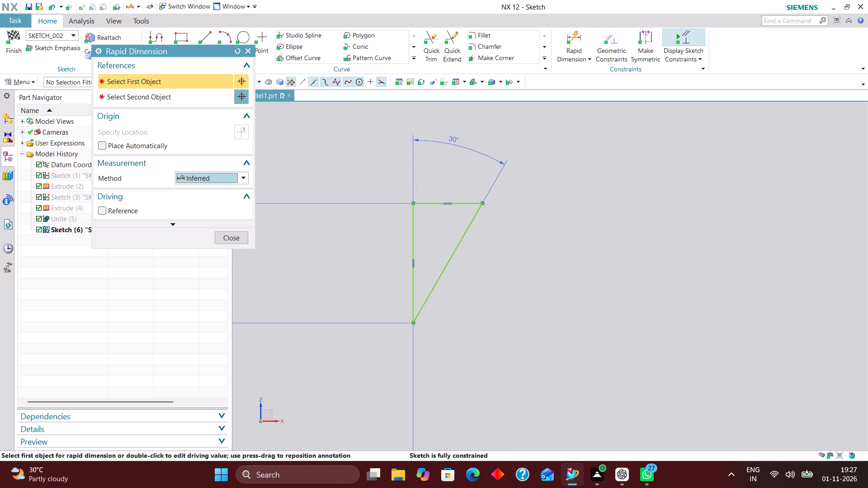
left_click(228, 235)
Show the united body again and finish the triangle sketch.
right_click(93, 218)
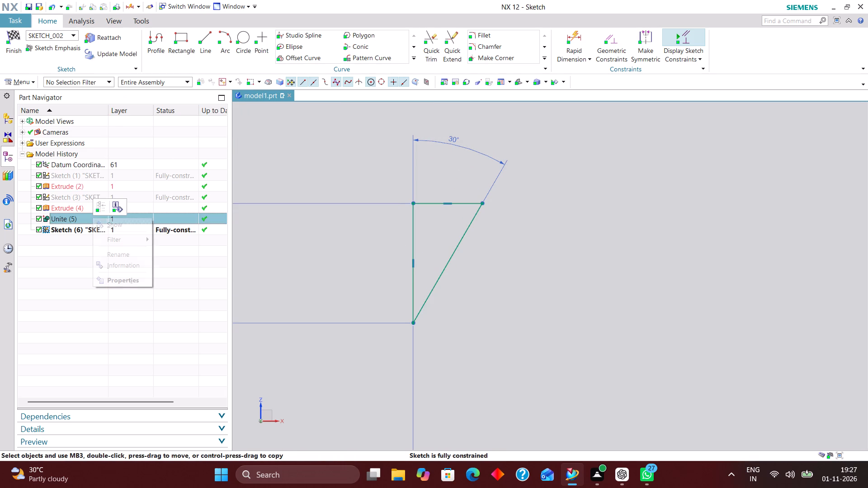
left_click(134, 226)
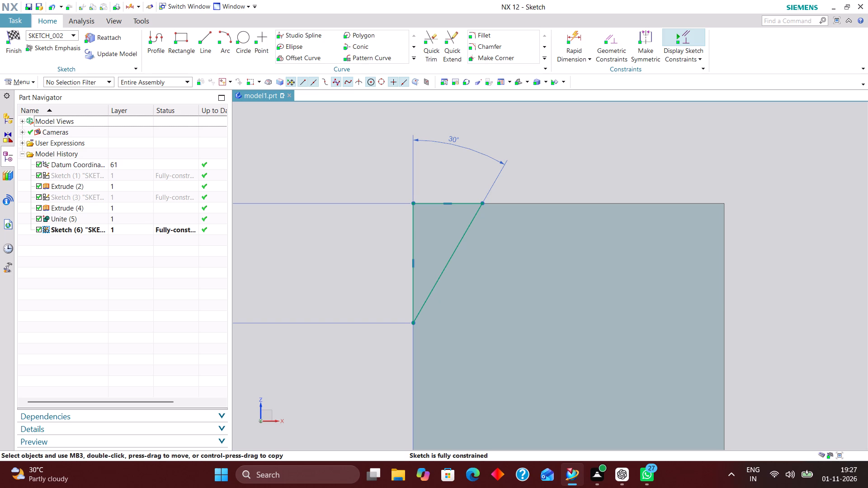
scroll(368, 185, "down", 4)
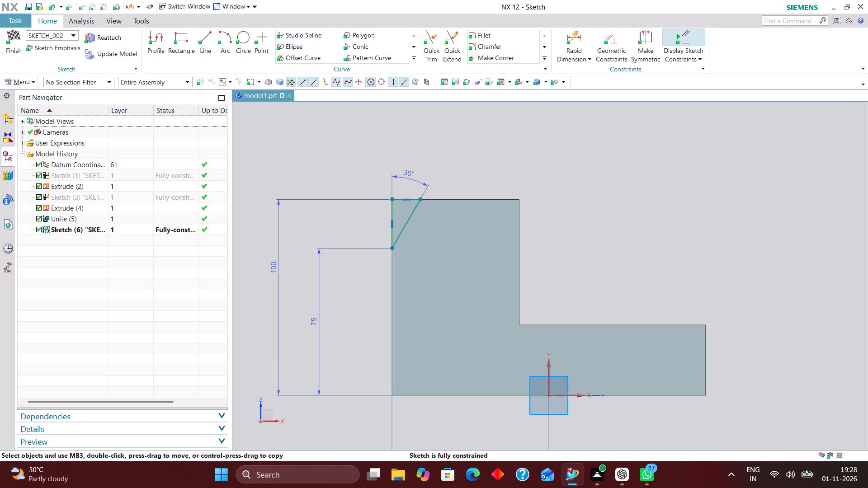
left_click(19, 35)
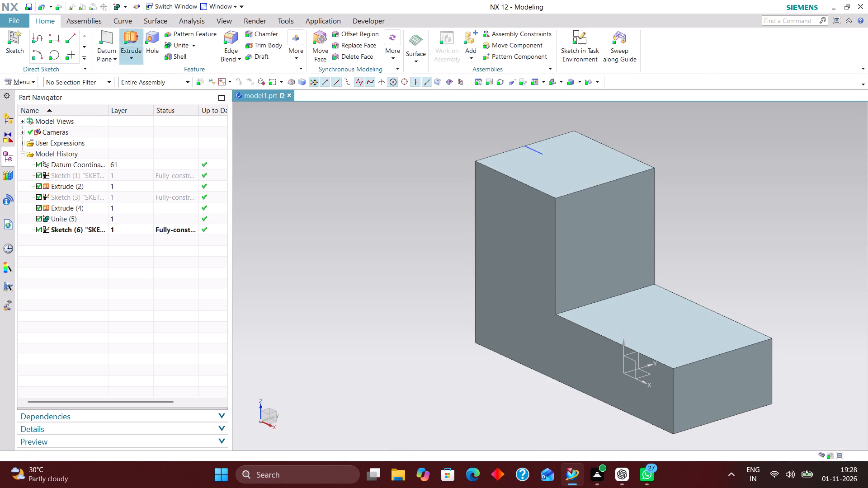
Extrude the triangle symmetrically with a distance of 56 mm and no Boolean, so it spans the upright's full width.
left_click(127, 37)
scroll(520, 162, "up", 3)
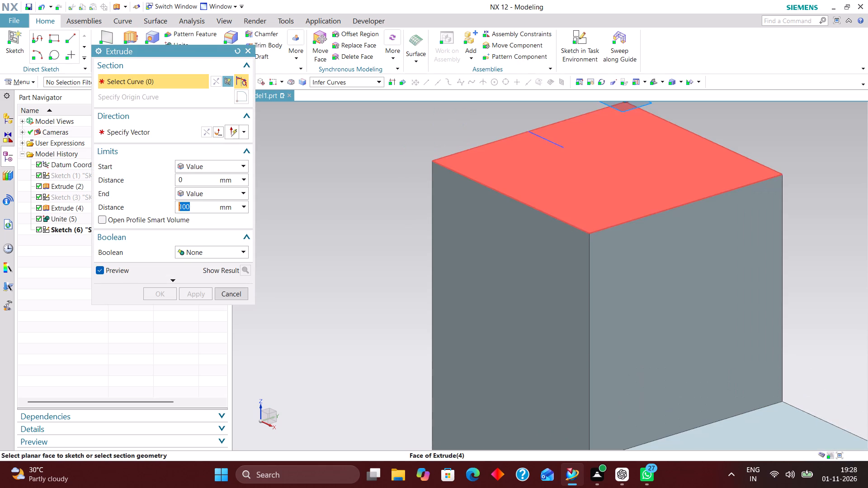
left_click(548, 141)
scroll(408, 169, "down", 3)
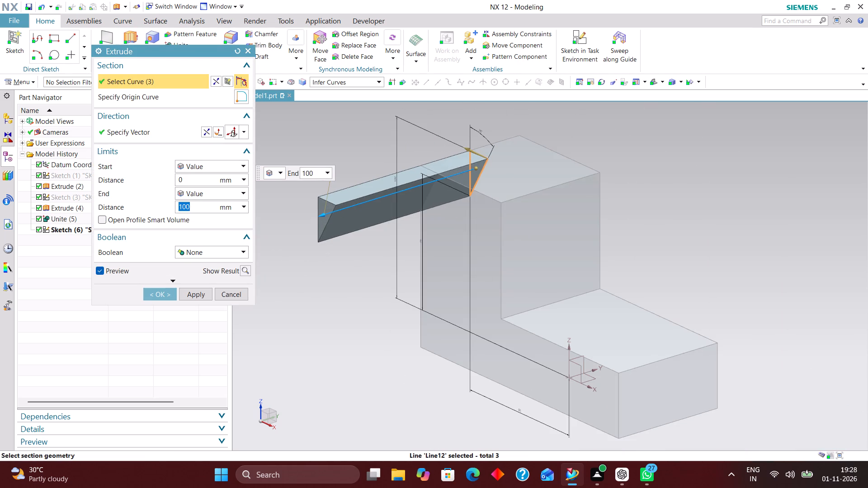
left_click_drag(477, 169, 616, 127)
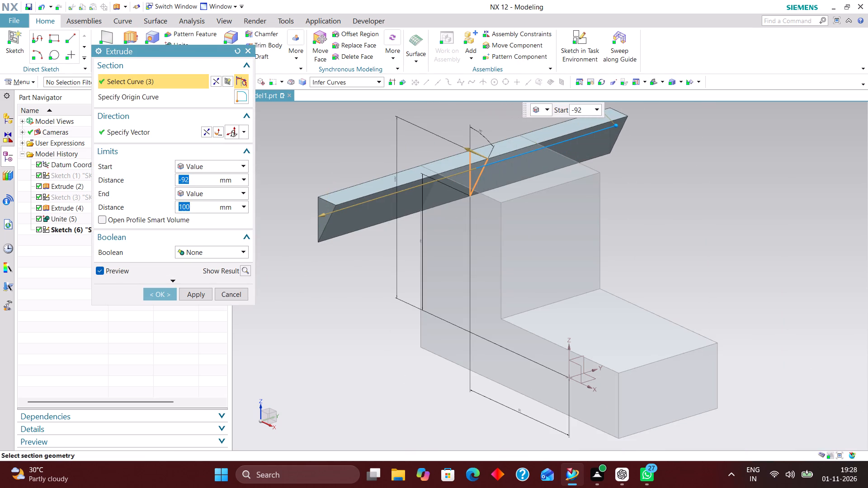
left_click(213, 170)
left_click(216, 188)
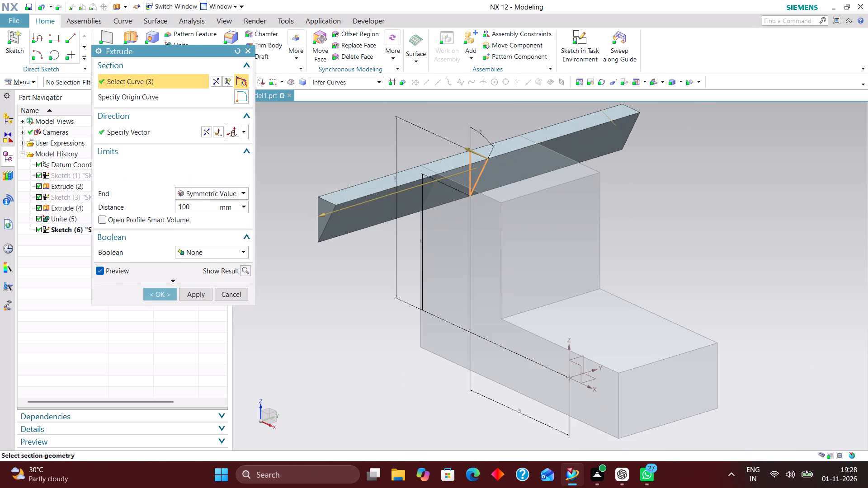
left_click_drag(322, 213, 389, 192)
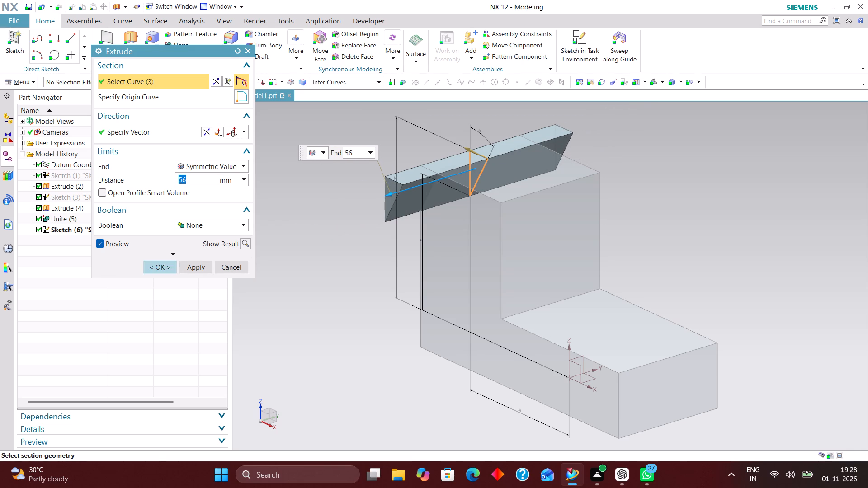
left_click(160, 267)
Subtract the extruded triangular prism from the united bracket body to bevel the upright's top edge.
left_click(193, 43)
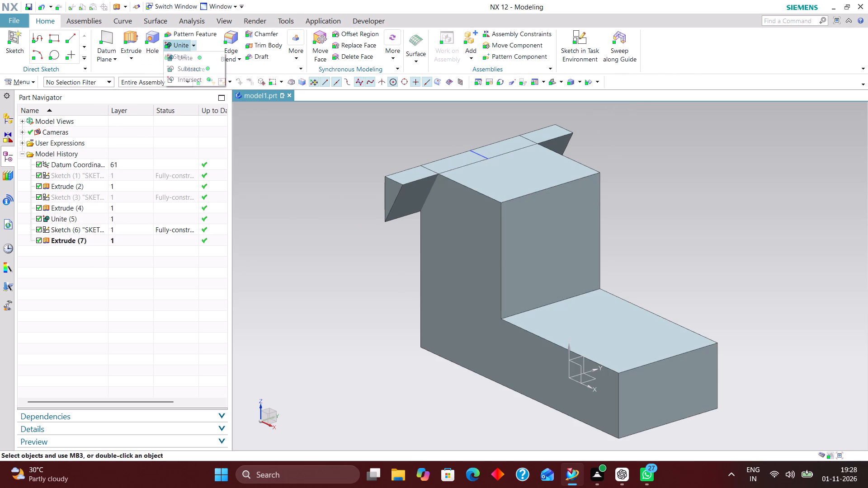
left_click(199, 65)
left_click_drag(441, 177, 368, 133)
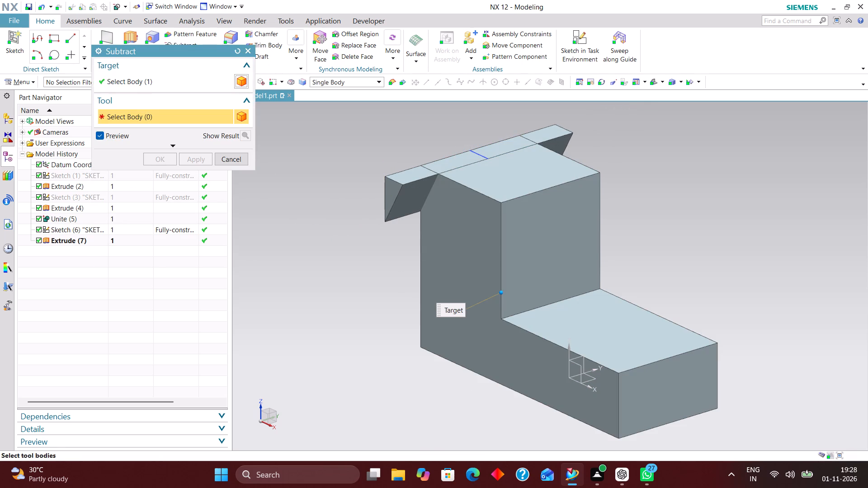
left_click(417, 188)
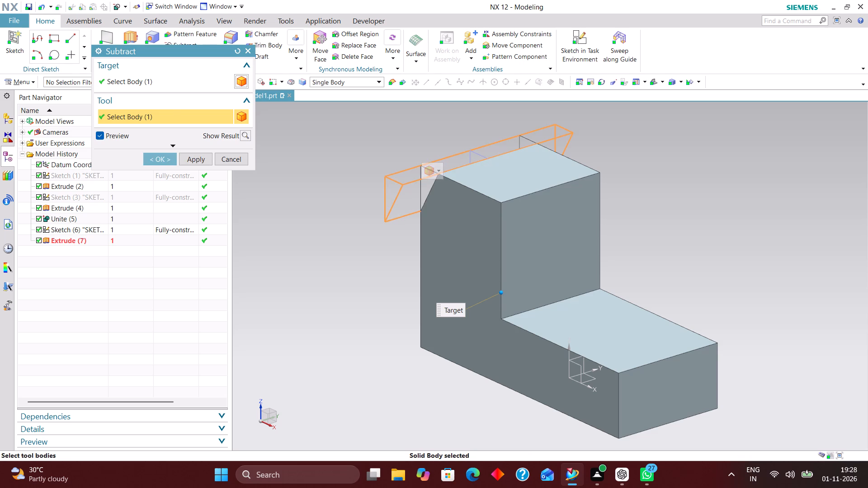
left_click(172, 157)
Set the model to an isometric view and hide the triangle sketch.
middle_click_drag(465, 265, 516, 274)
middle_click_drag(658, 269, 620, 263)
scroll(620, 263, "up", 1)
key("End")
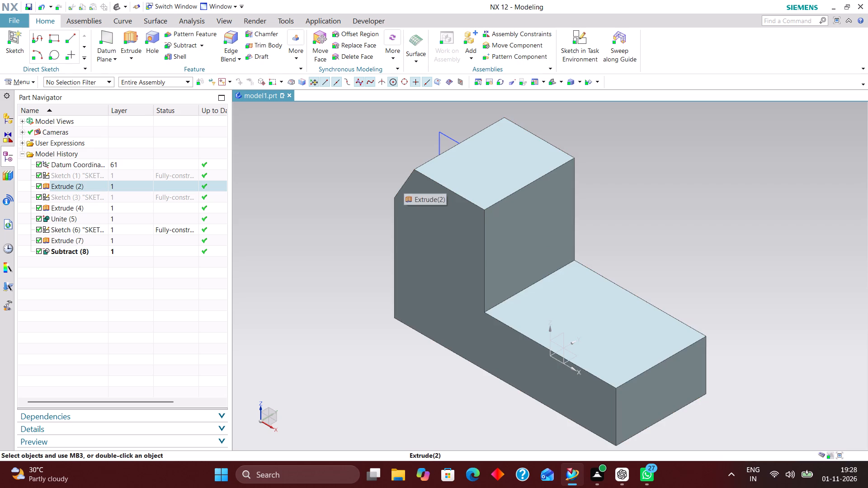
right_click_drag(441, 127, 436, 148)
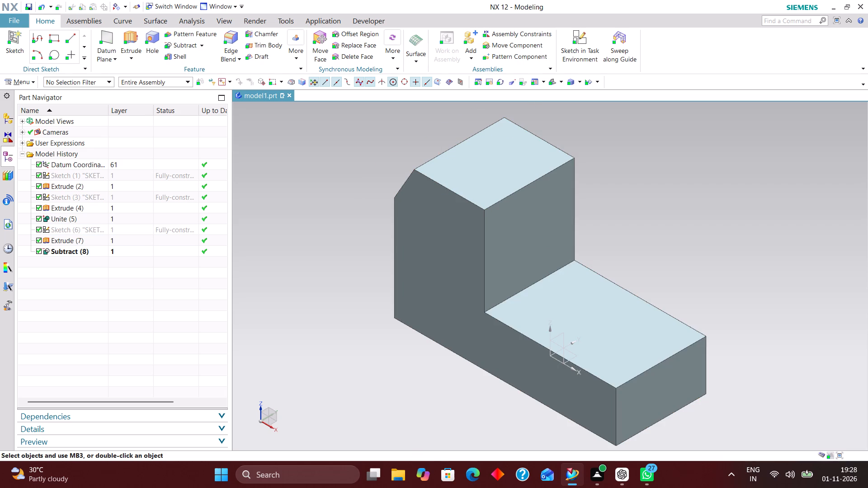
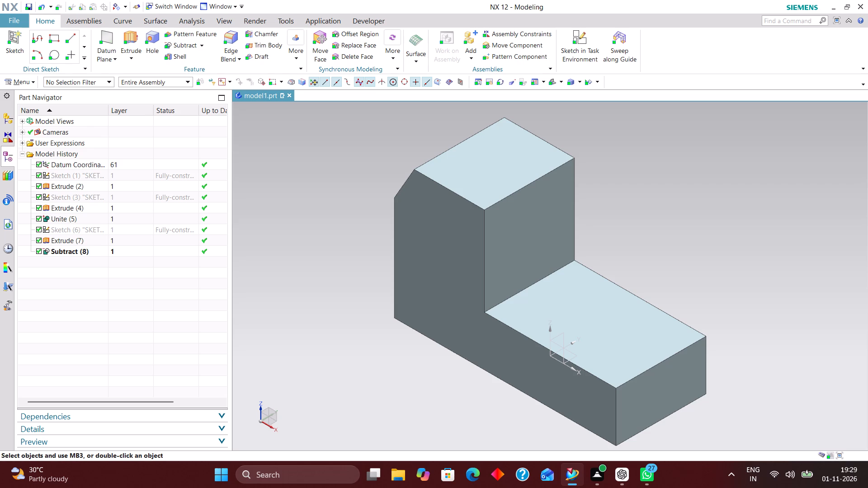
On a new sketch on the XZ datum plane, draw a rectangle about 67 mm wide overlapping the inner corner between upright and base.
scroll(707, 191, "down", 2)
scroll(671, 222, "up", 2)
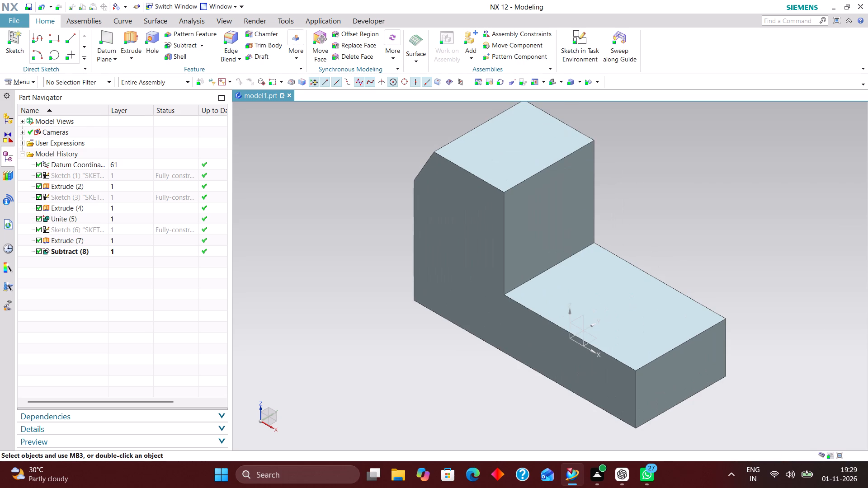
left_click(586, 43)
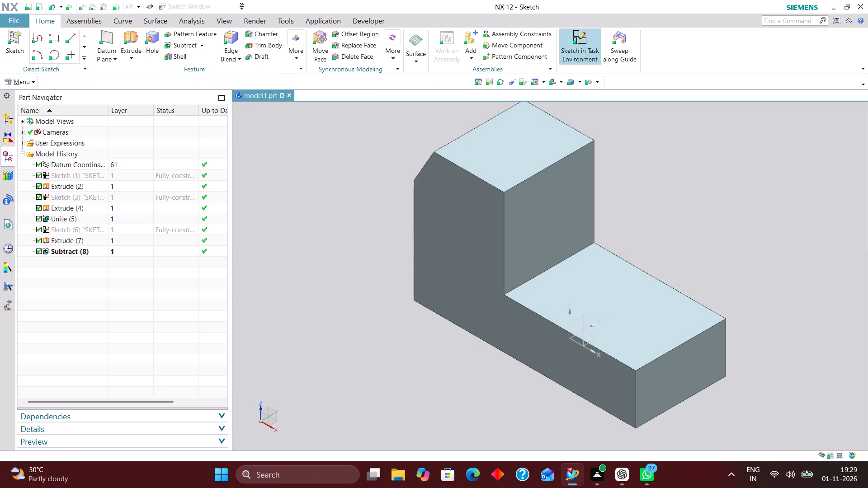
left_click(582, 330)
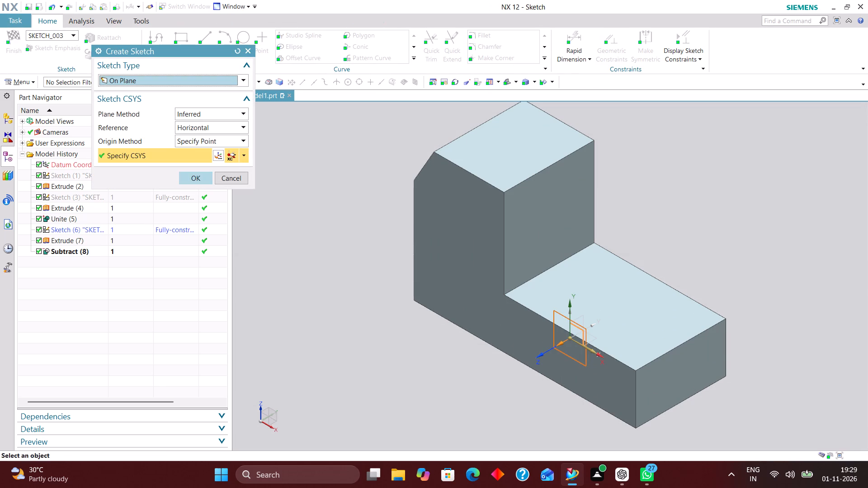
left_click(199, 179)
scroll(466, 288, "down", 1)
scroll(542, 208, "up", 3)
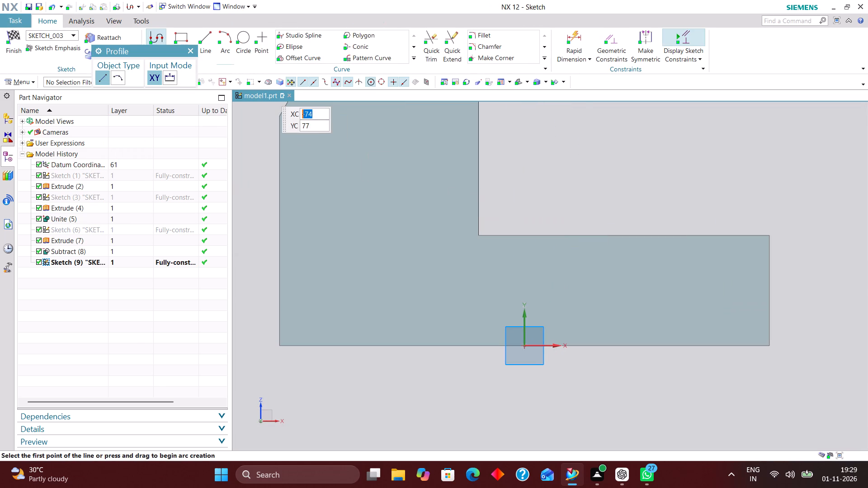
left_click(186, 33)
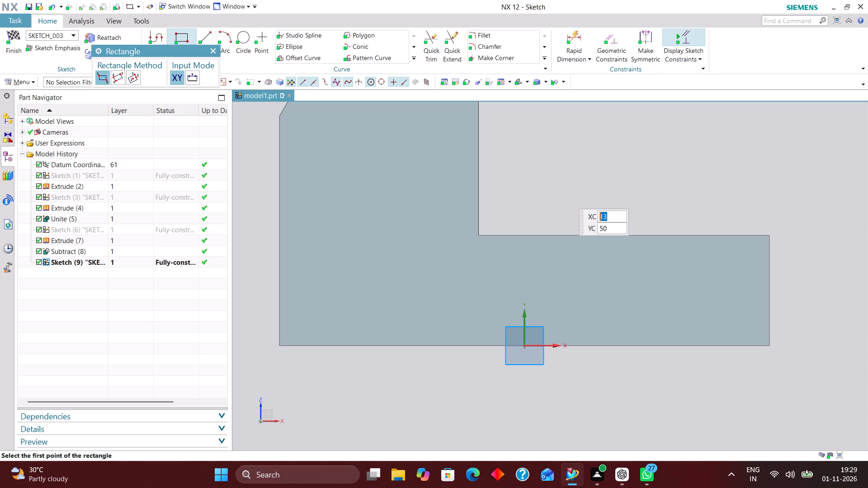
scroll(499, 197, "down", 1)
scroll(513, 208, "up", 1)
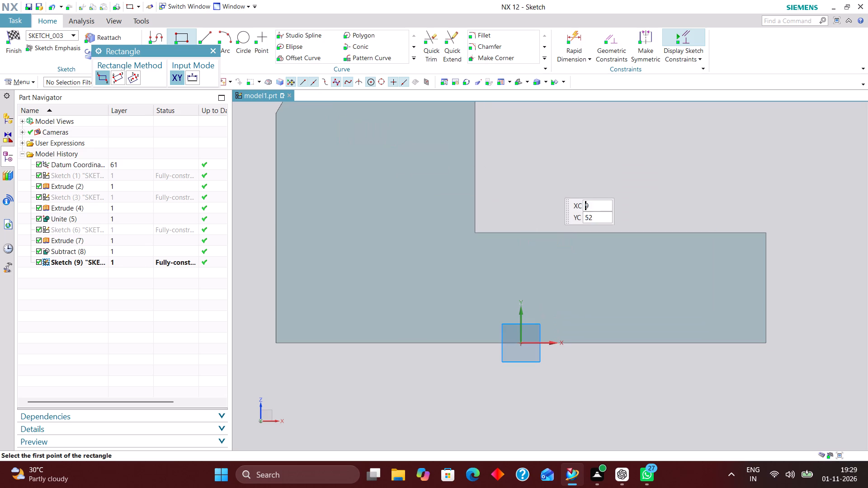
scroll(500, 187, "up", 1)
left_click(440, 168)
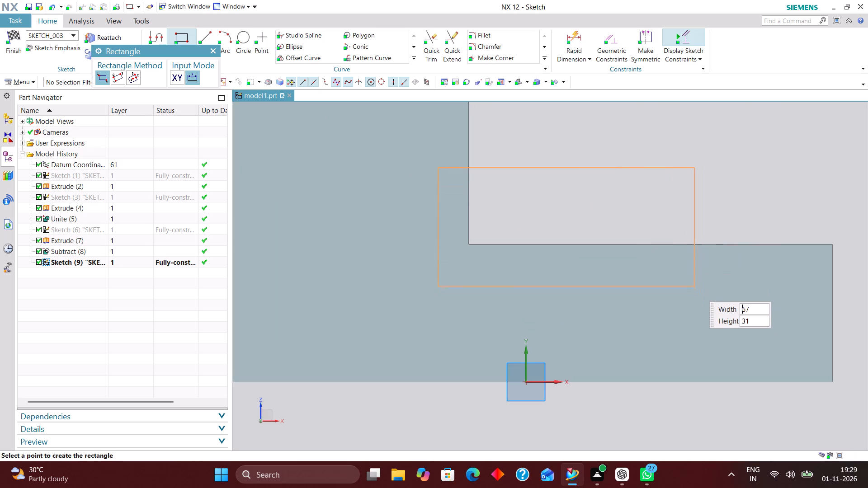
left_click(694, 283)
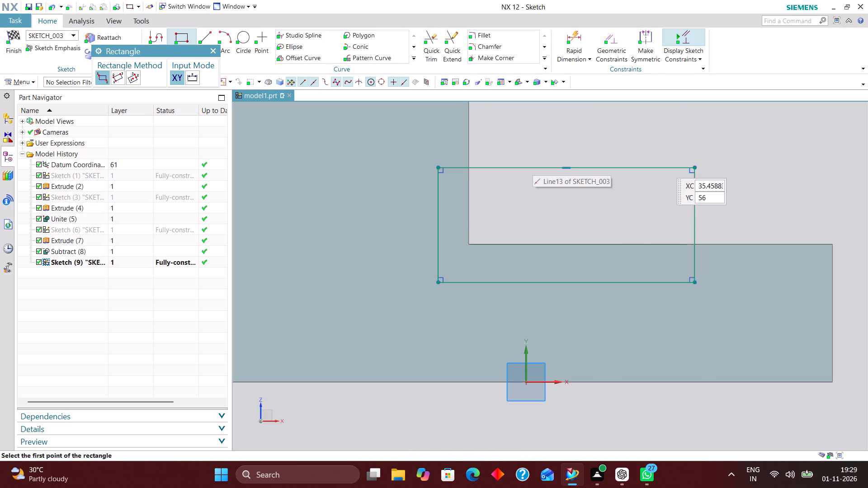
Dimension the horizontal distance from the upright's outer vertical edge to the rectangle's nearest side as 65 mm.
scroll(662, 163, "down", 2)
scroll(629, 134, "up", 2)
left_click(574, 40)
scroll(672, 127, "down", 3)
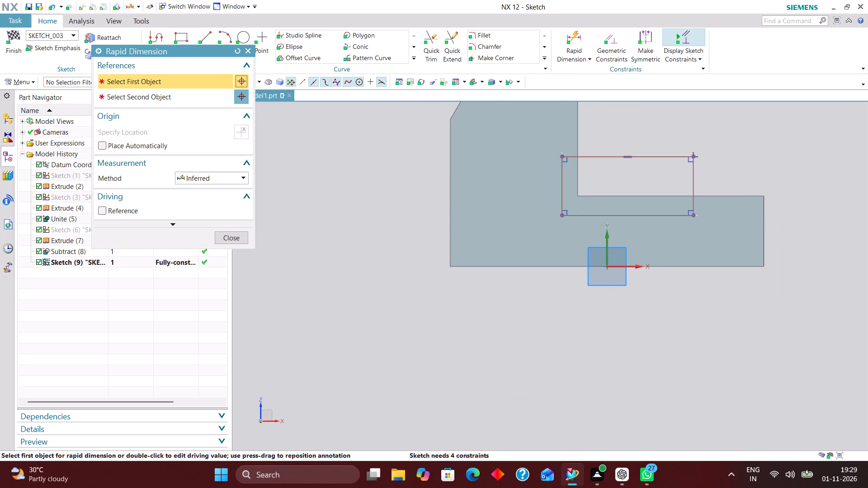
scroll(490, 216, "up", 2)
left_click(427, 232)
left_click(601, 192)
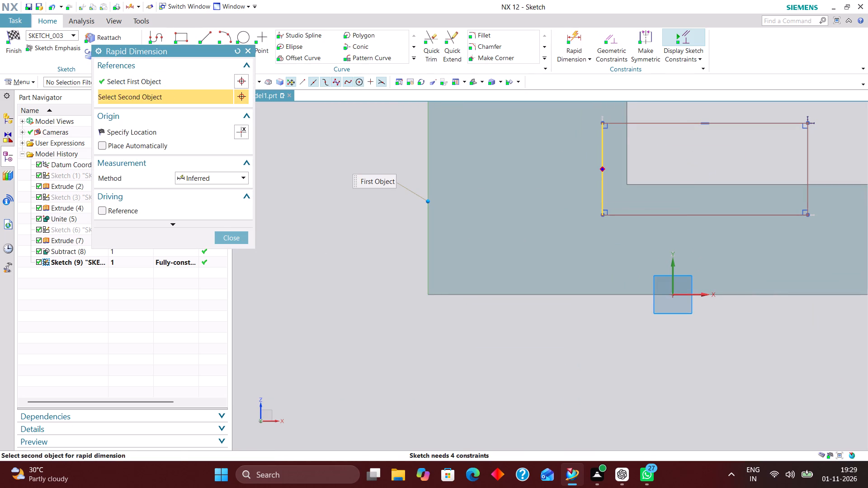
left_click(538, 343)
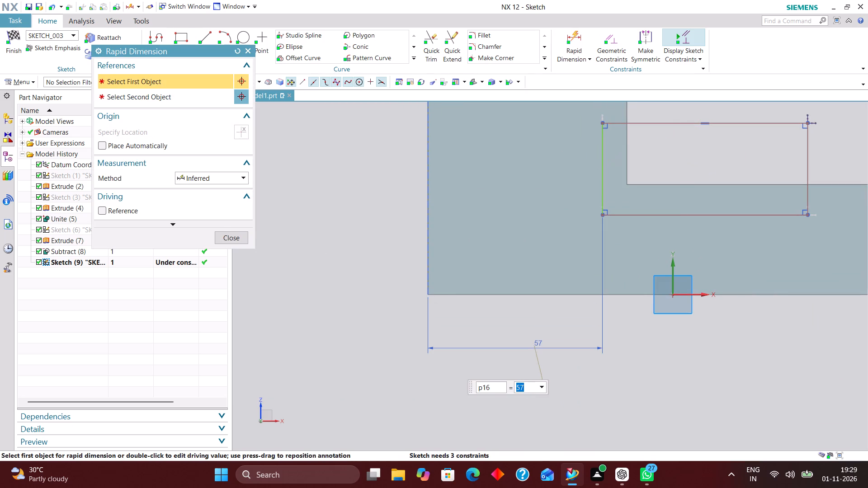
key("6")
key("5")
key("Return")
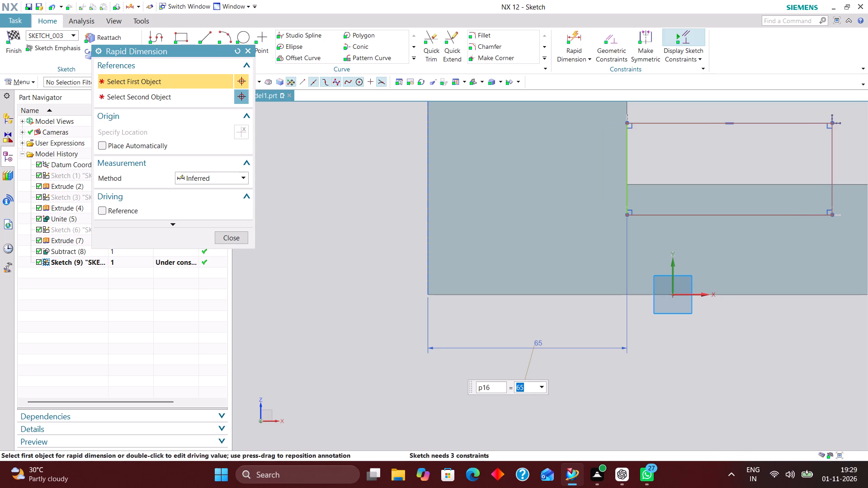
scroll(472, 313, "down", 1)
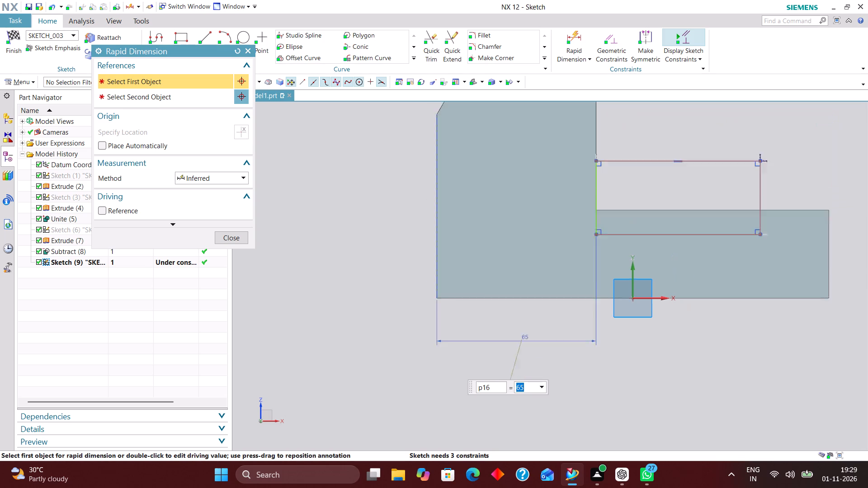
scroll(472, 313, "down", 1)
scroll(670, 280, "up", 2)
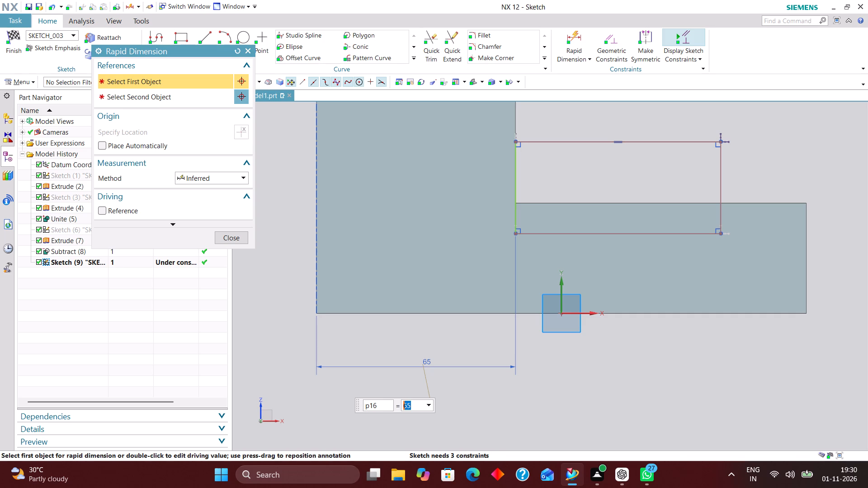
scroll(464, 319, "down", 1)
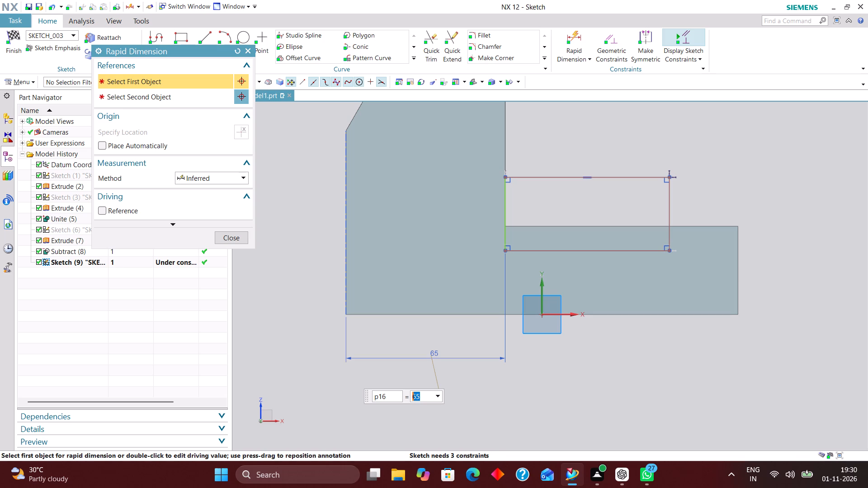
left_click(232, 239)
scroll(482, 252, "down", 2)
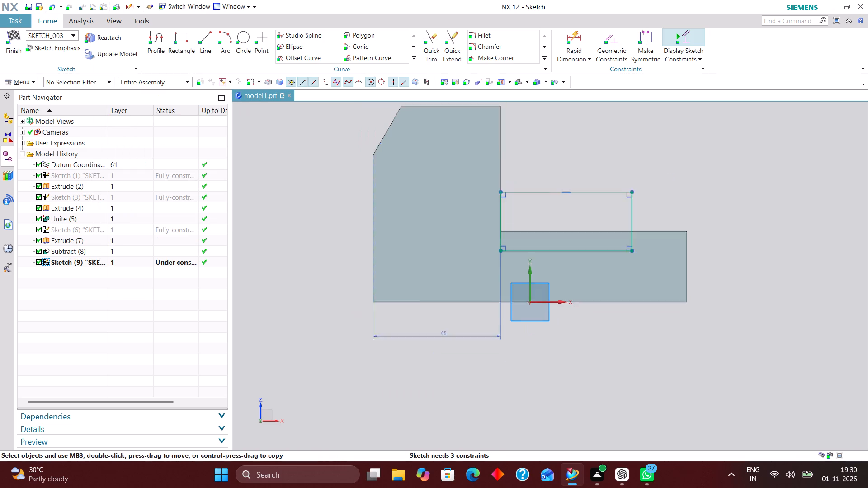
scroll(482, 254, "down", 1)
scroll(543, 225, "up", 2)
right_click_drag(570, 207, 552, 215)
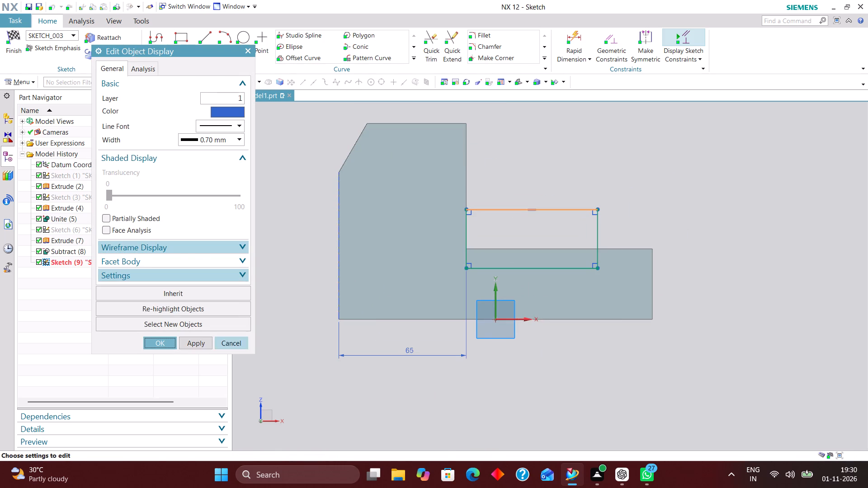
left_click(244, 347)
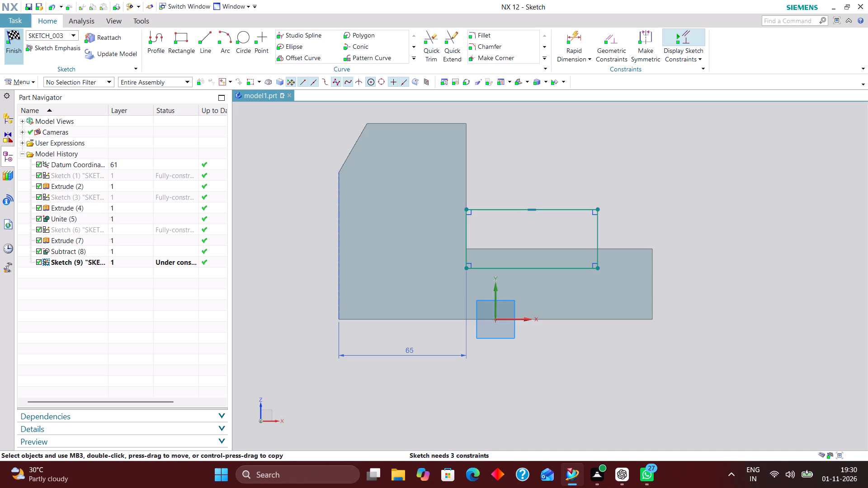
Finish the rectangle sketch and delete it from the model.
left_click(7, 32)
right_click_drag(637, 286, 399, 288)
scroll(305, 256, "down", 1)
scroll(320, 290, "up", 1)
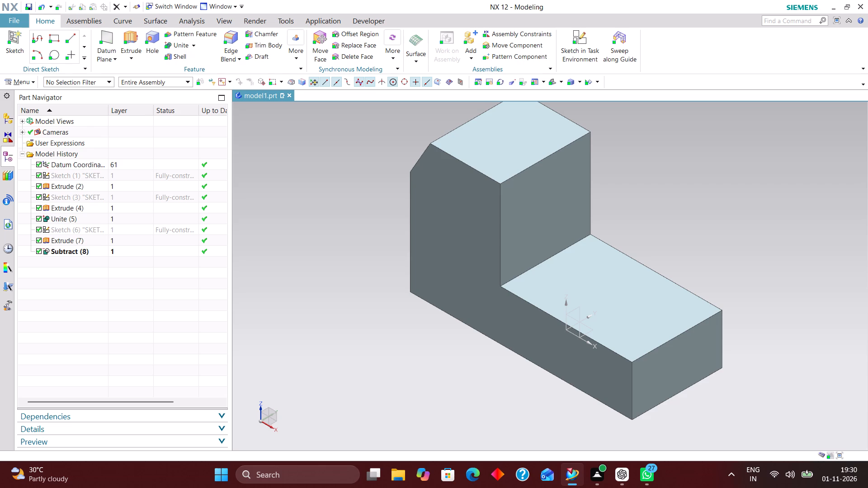
Open the base block's profile sketch with rollback to check its width and height dimensions, finishing it without edits.
scroll(421, 209, "down", 1)
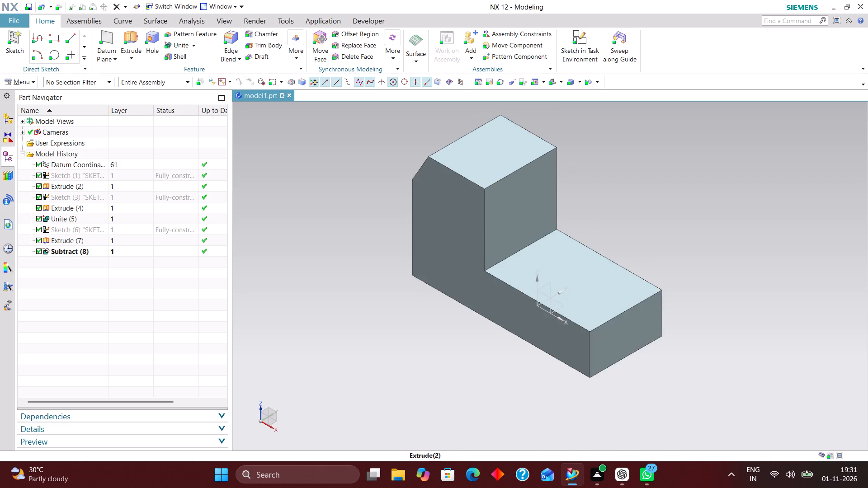
scroll(439, 235, "down", 2)
scroll(447, 262, "up", 2)
left_click(129, 174)
right_click(131, 173)
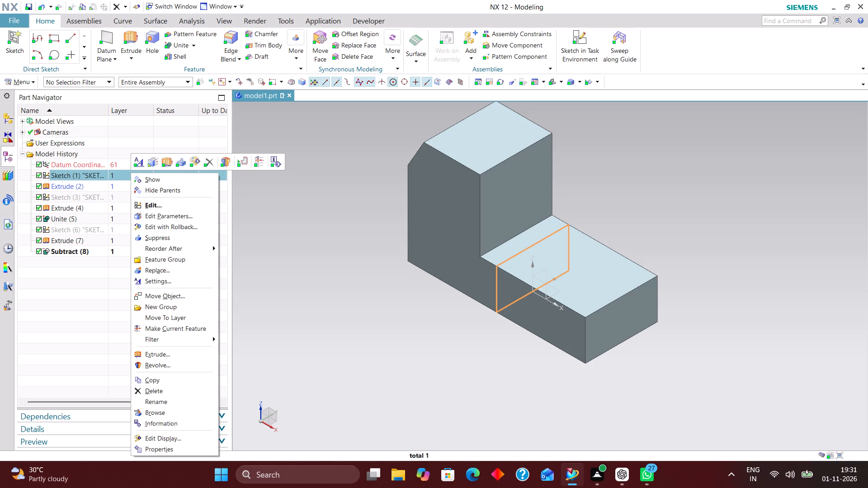
left_click(172, 228)
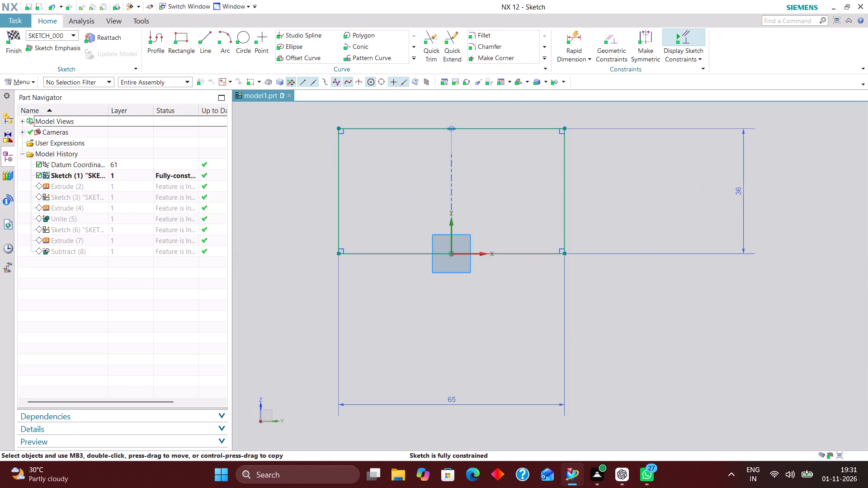
left_click(9, 34)
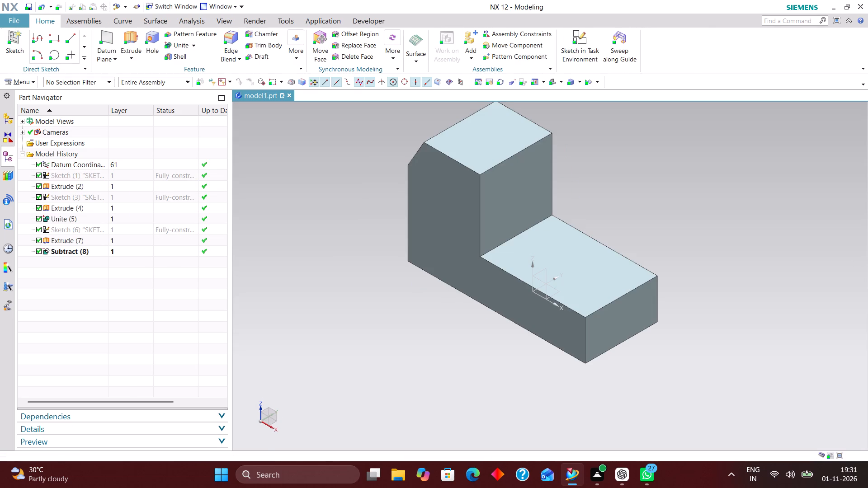
left_click(132, 175)
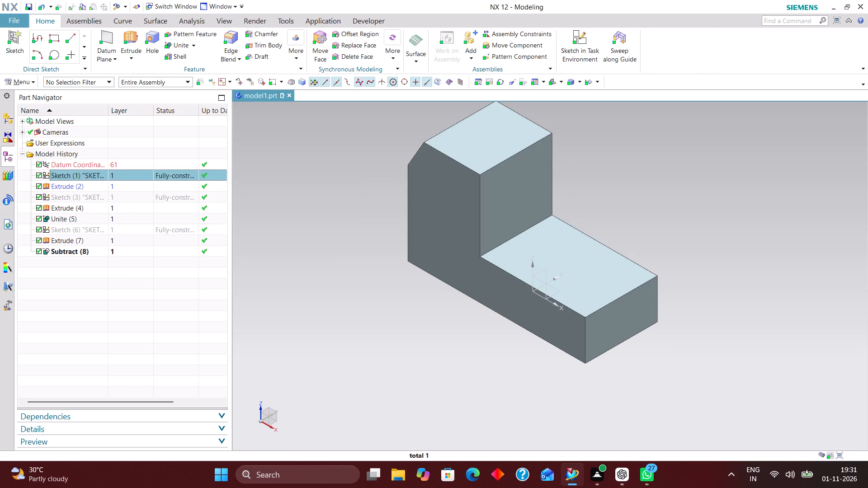
right_click(132, 175)
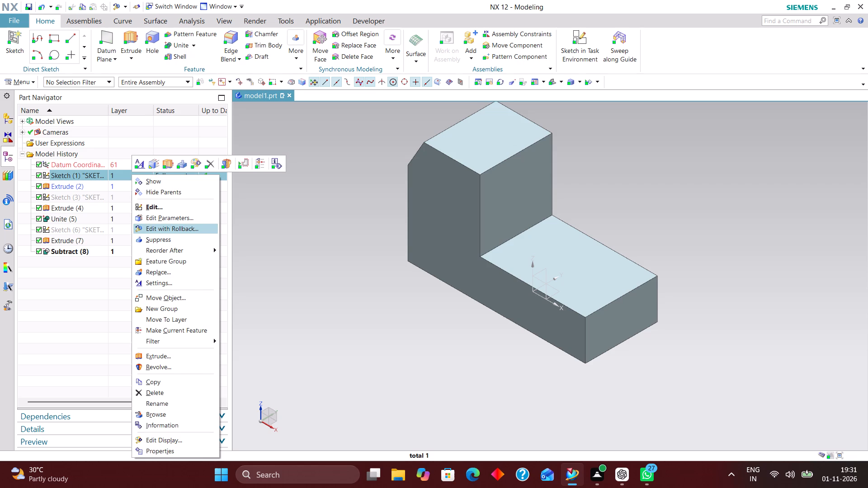
left_click(192, 230)
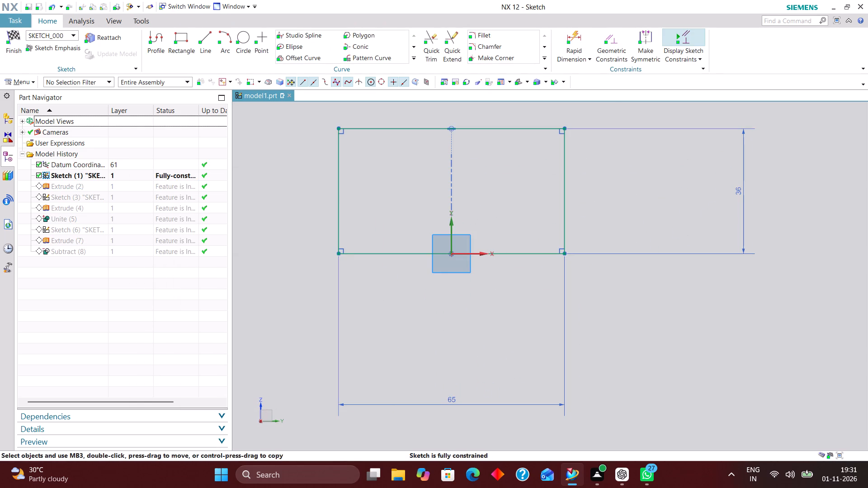
left_click(20, 32)
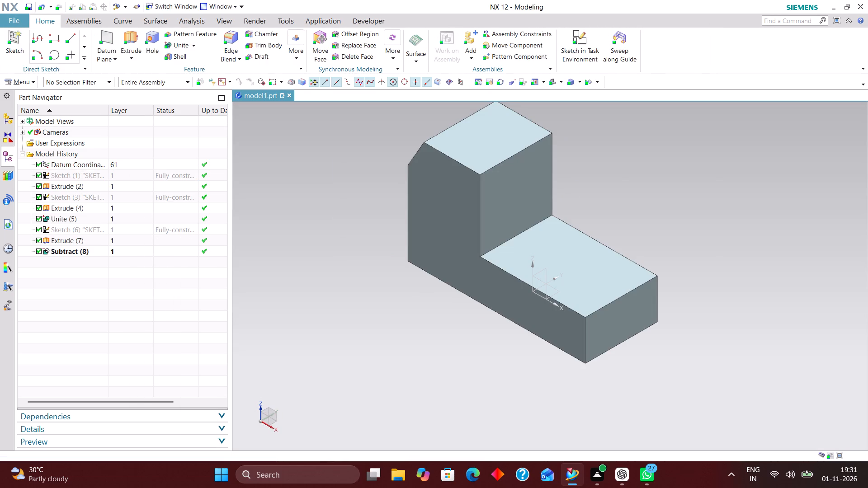
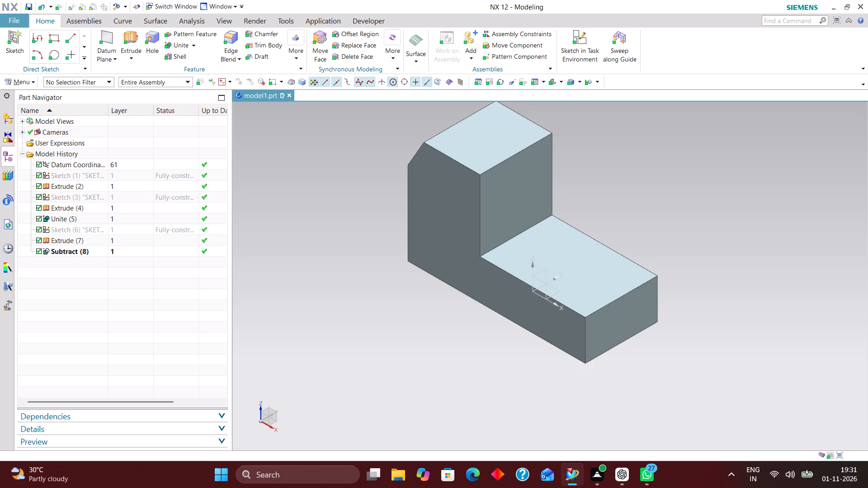
Open the base block's extrusion for editing with rollback to check its extrude limits and distance.
scroll(464, 219, "up", 3)
scroll(483, 246, "down", 2)
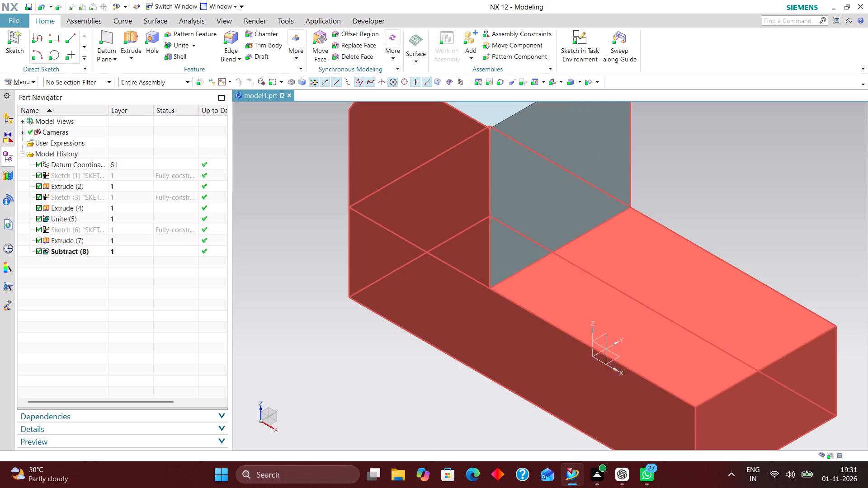
scroll(483, 246, "down", 2)
scroll(545, 253, "up", 3)
scroll(542, 240, "down", 1)
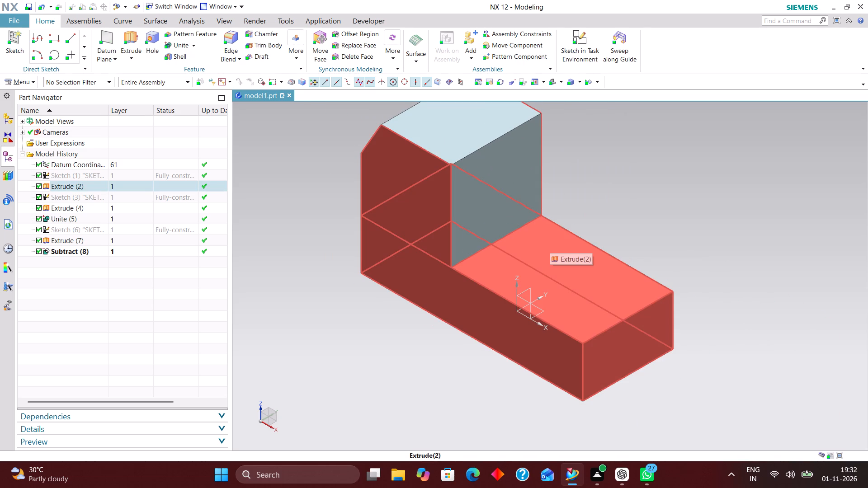
left_click(132, 175)
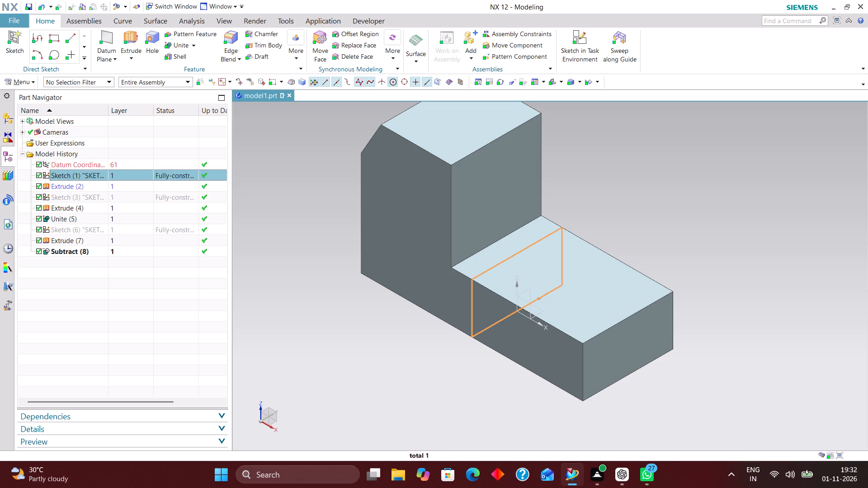
left_click(131, 183)
left_click(133, 176)
left_click(134, 184)
right_click(134, 183)
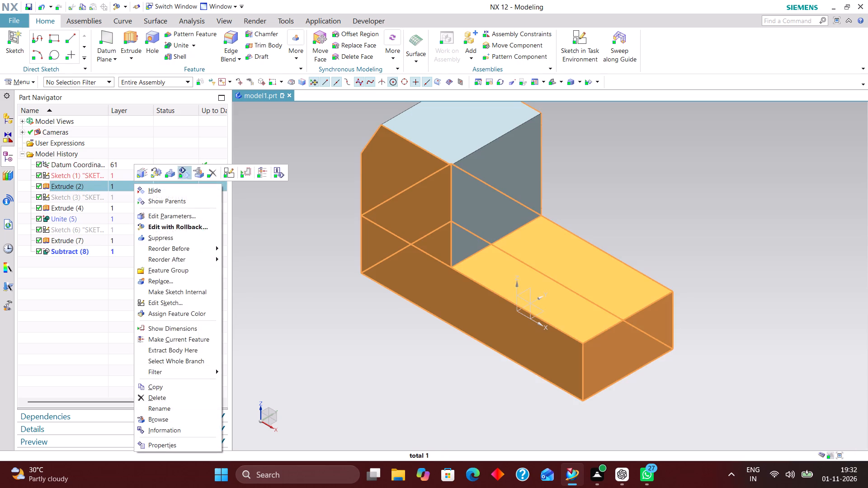
left_click(197, 230)
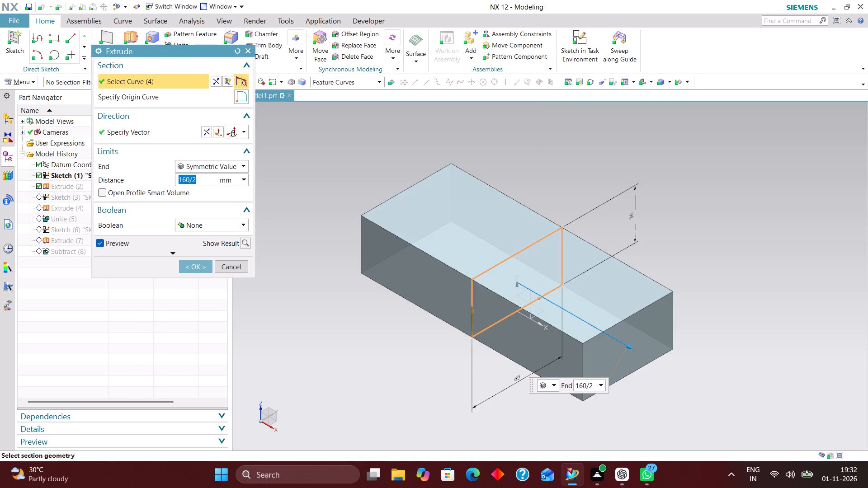
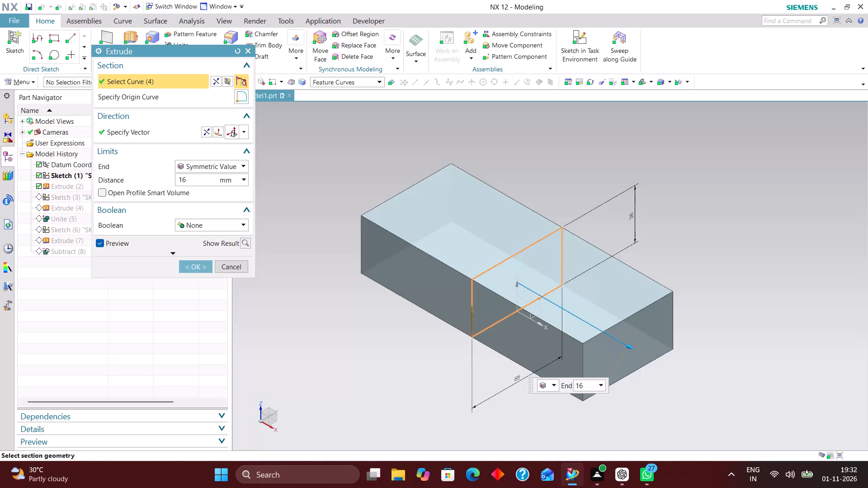
Change the base block's extrusion from symmetric to Value limits, start 0 mm and end 160 mm, with its direction reversed.
left_click(219, 164)
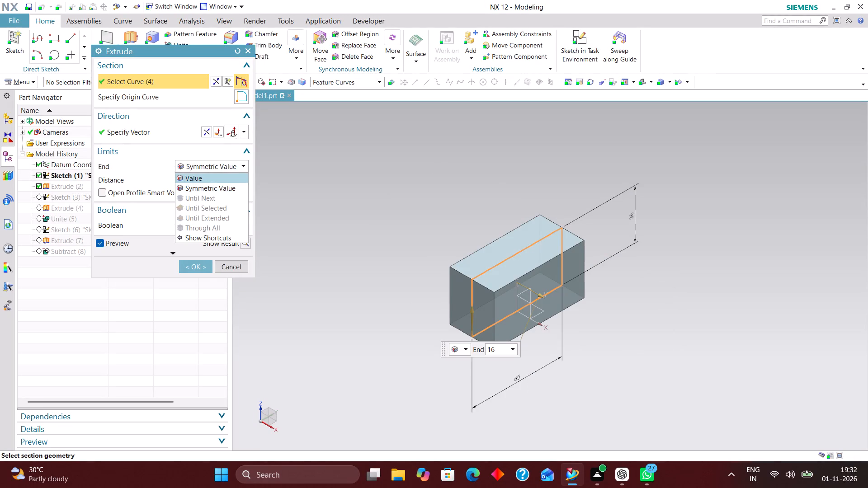
left_click(220, 174)
left_click_drag(208, 181, 148, 181)
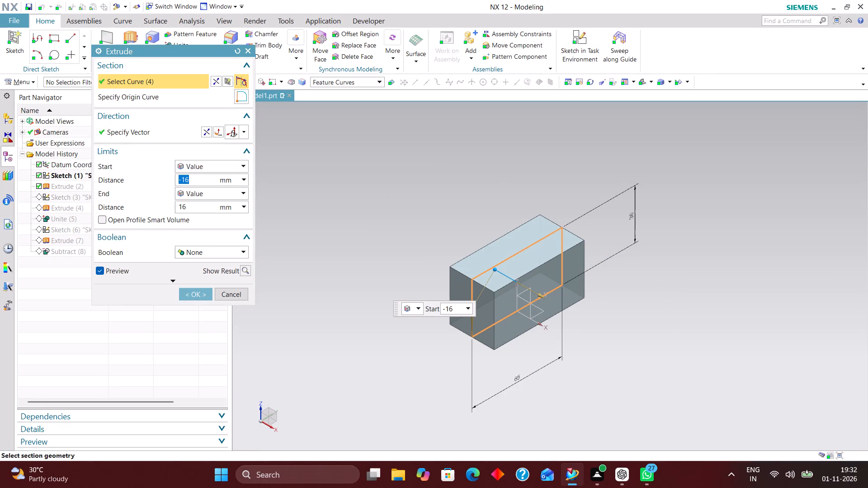
left_click_drag(198, 207, 170, 207)
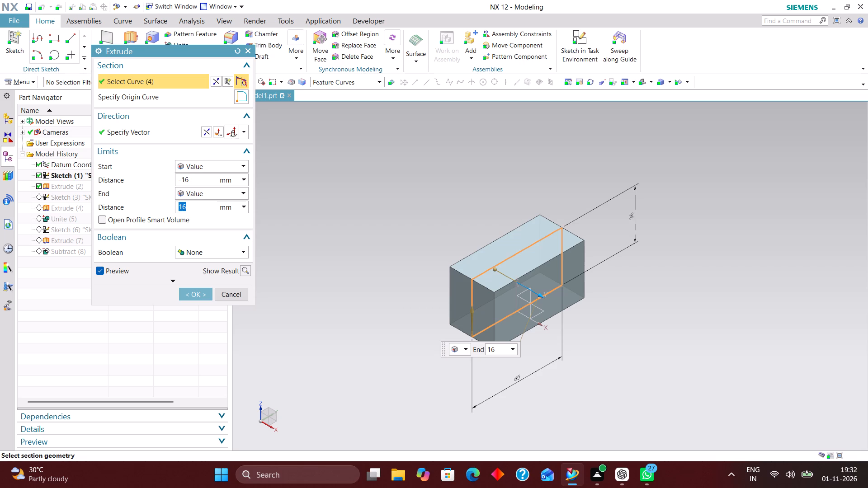
type("16")
key("0")
key("Return")
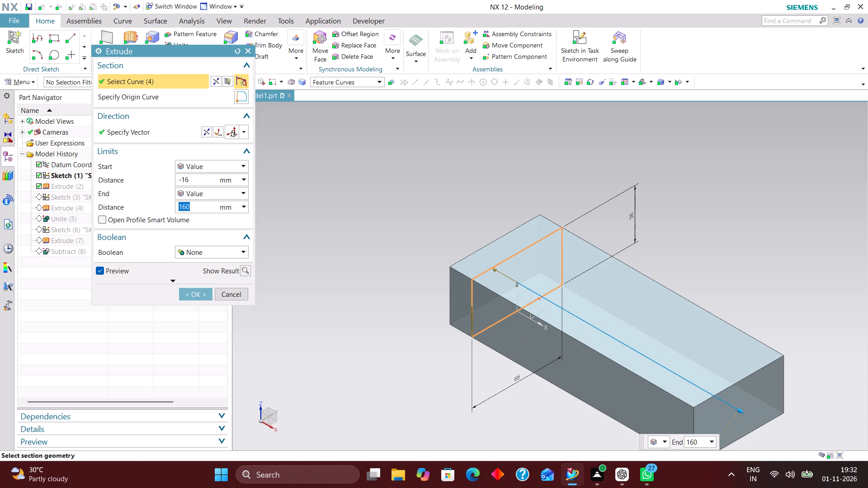
left_click(204, 130)
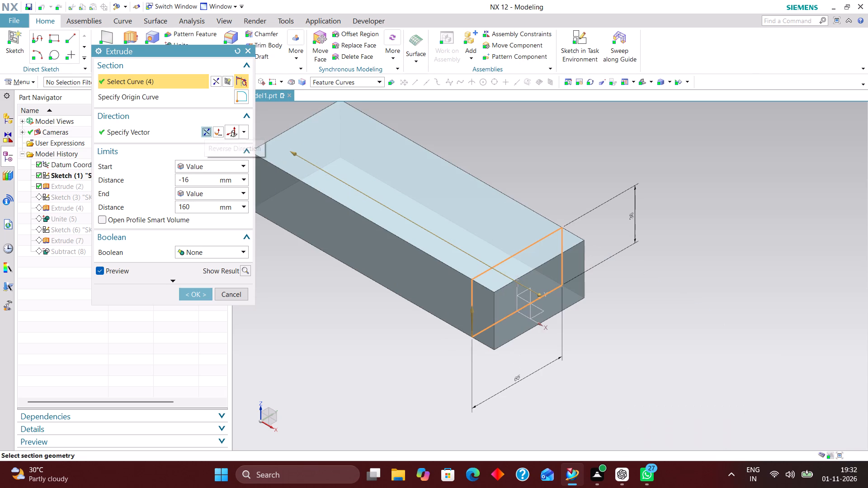
left_click_drag(204, 180, 151, 178)
key("0")
key("Return")
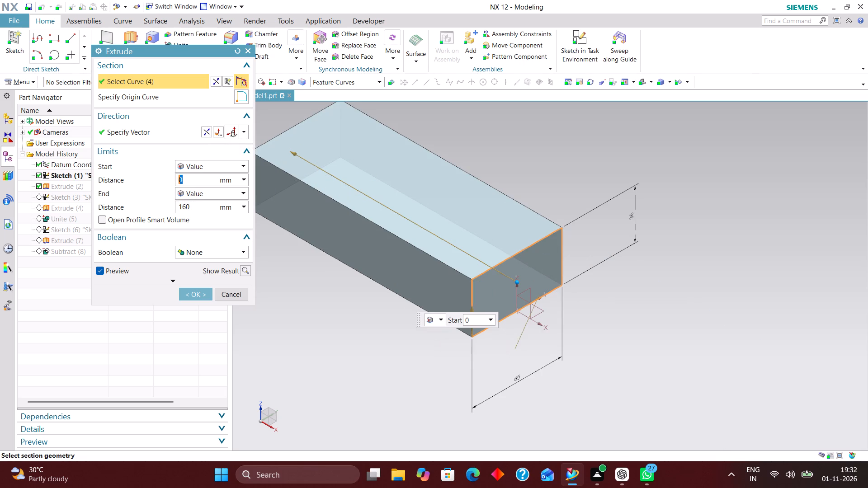
left_click(191, 293)
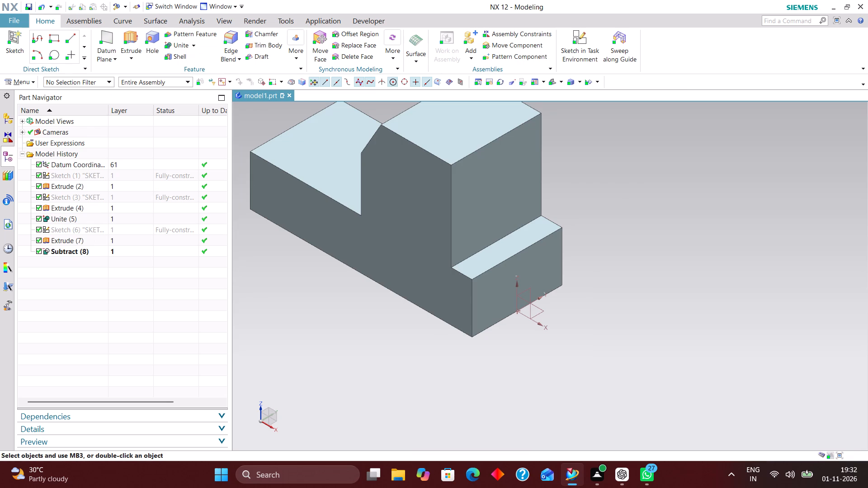
Reopen the base block's extrusion with rollback to check its start and end limits, and close it.
scroll(617, 296, "down", 1)
left_click(86, 185)
right_click(86, 184)
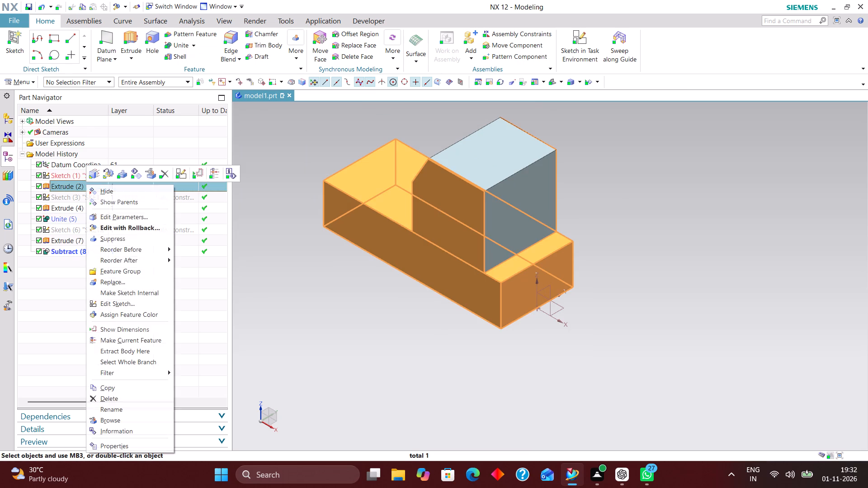
left_click(128, 227)
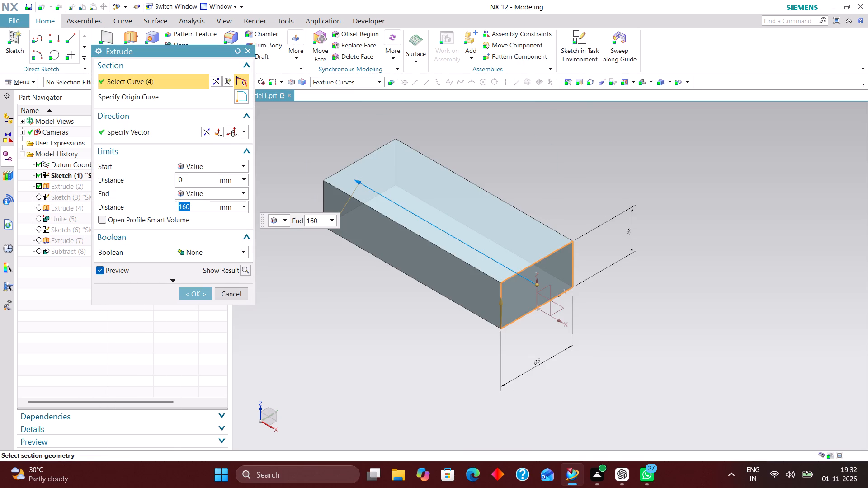
left_click(194, 294)
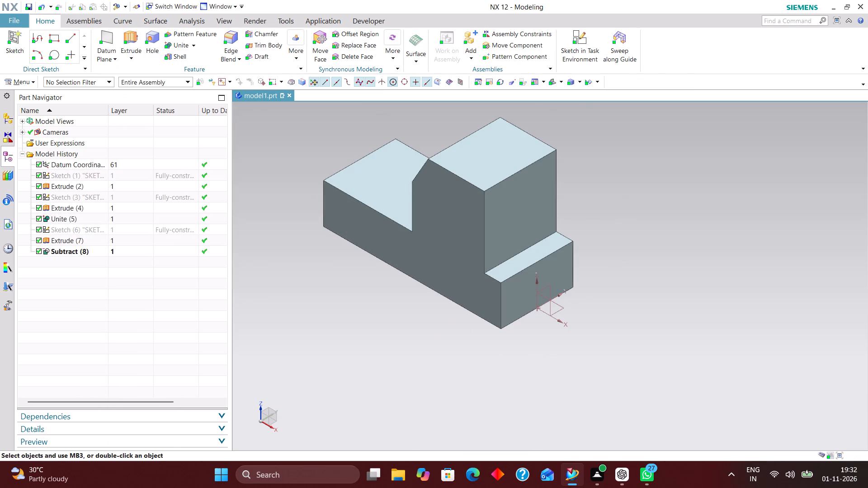
Open the section sketch of the upright block's extrusion and delete the 15 mm offset dimension to the base's end.
left_click(95, 204)
right_click(95, 204)
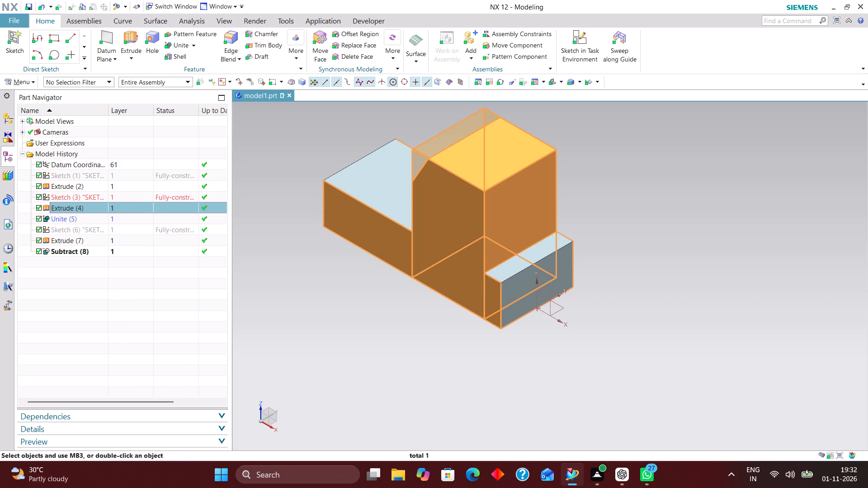
left_click(132, 236)
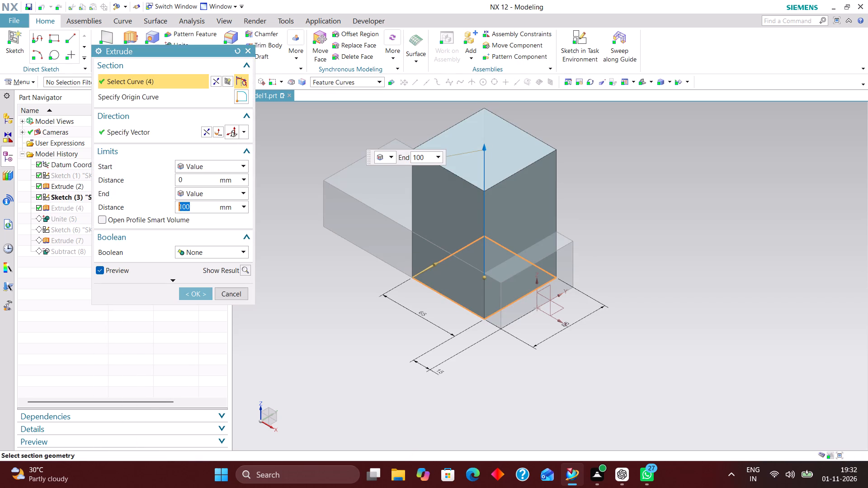
scroll(647, 254, "down", 2)
scroll(550, 309, "up", 3)
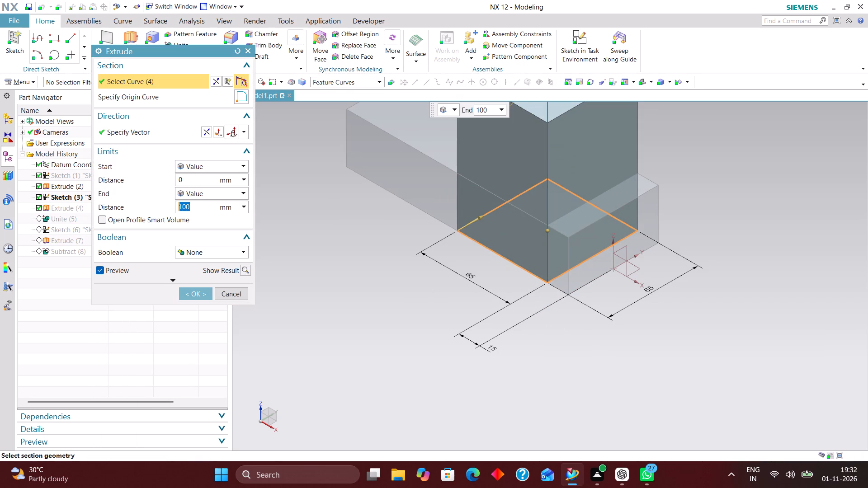
scroll(648, 359, "down", 1)
scroll(454, 272, "down", 1)
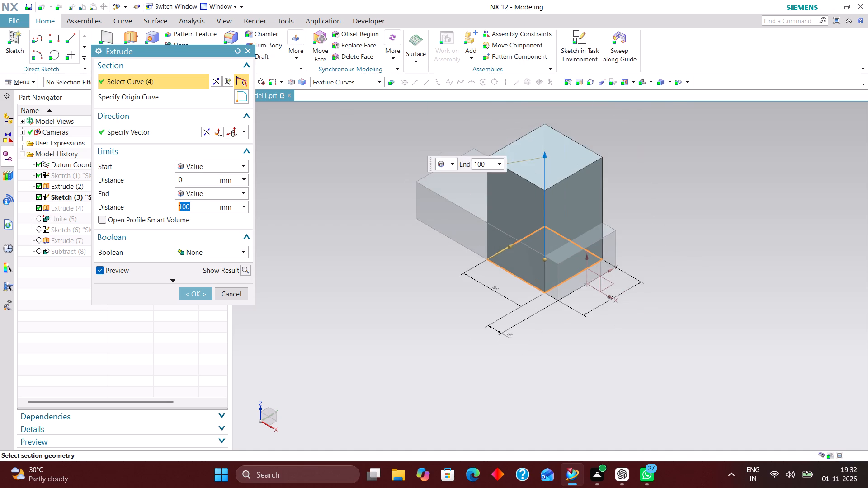
scroll(434, 230, "up", 2)
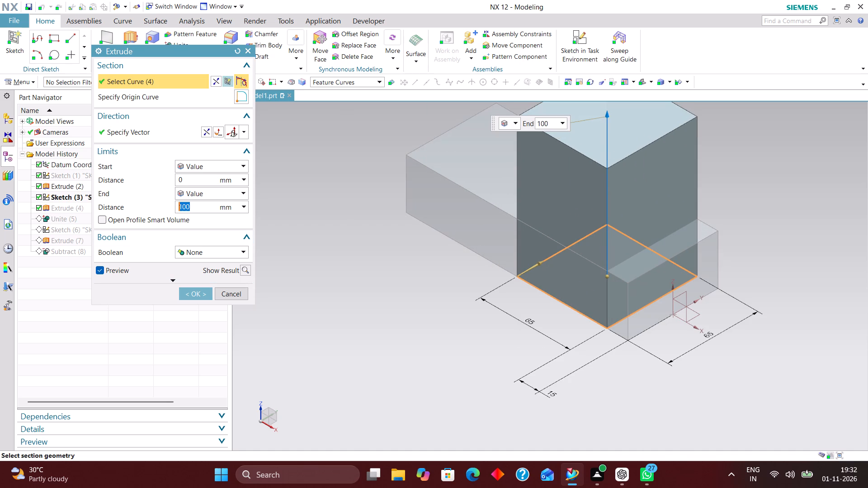
left_click(226, 79)
scroll(689, 218, "down", 3)
scroll(618, 293, "up", 2)
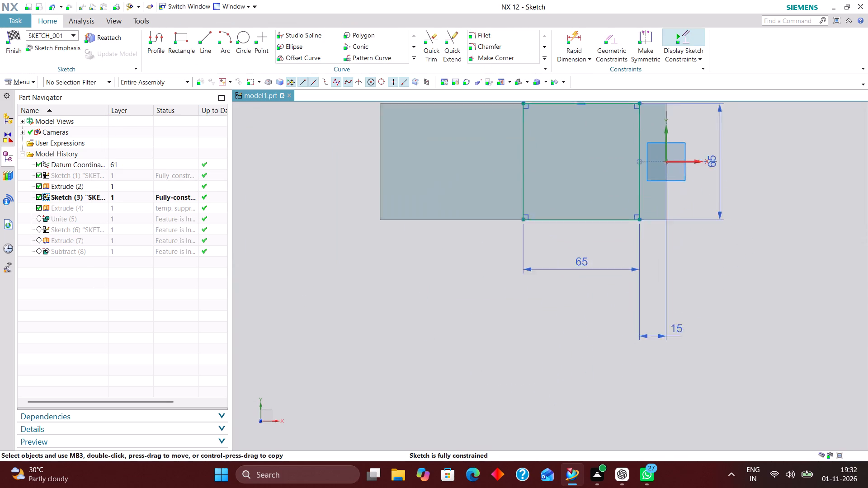
scroll(618, 293, "up", 1)
scroll(683, 252, "down", 3)
right_click_drag(680, 301, 615, 300)
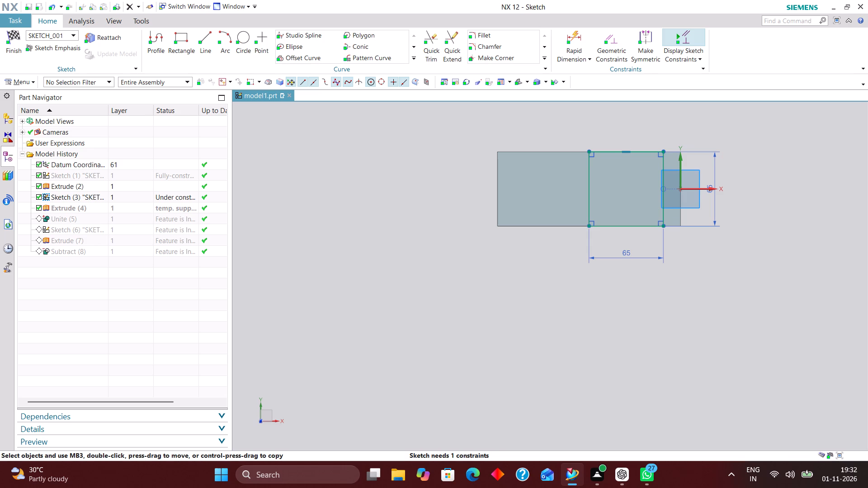
Dimension the upright square's far edge from the base's end edge at the origin and set it to 160 mm.
left_click(571, 37)
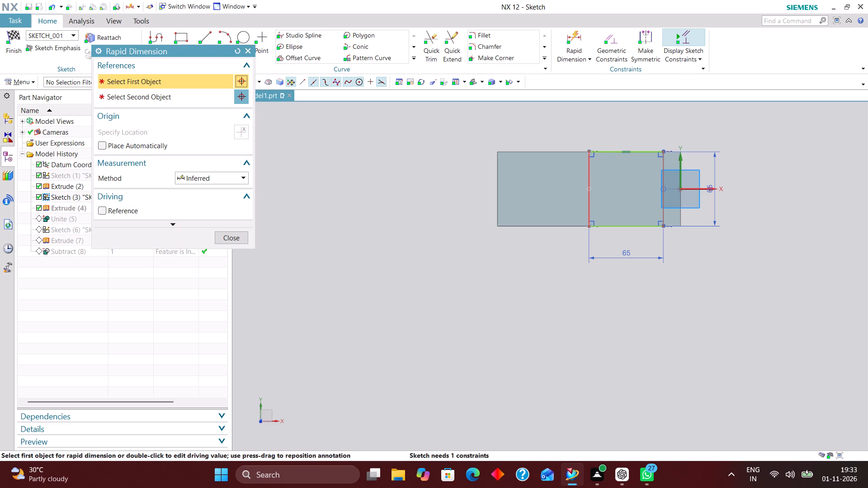
left_click(589, 203)
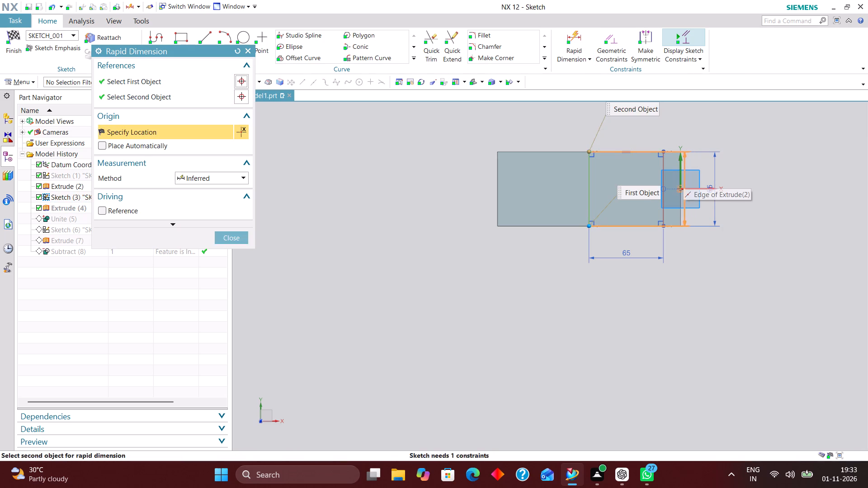
scroll(679, 186, "up", 7)
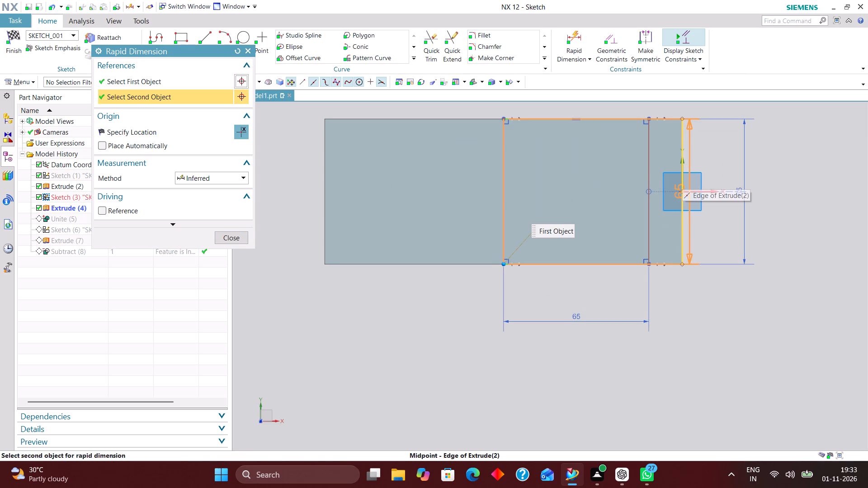
left_click(684, 183)
left_click(599, 406)
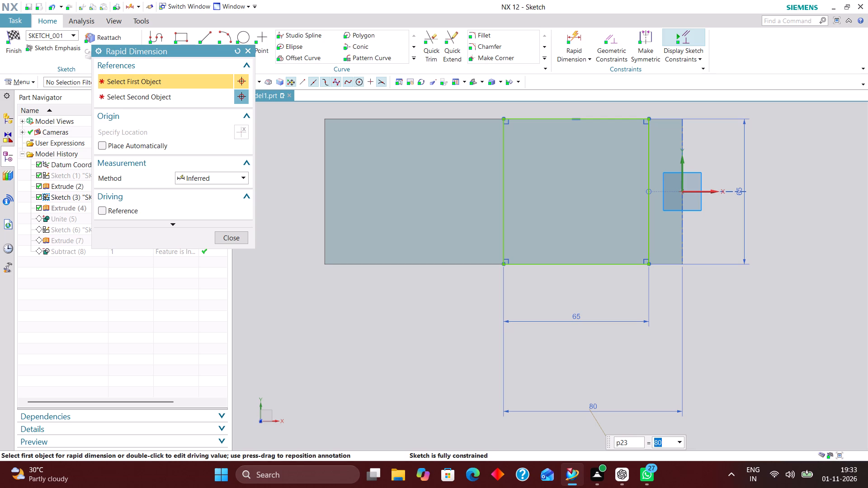
type("160")
key("Return")
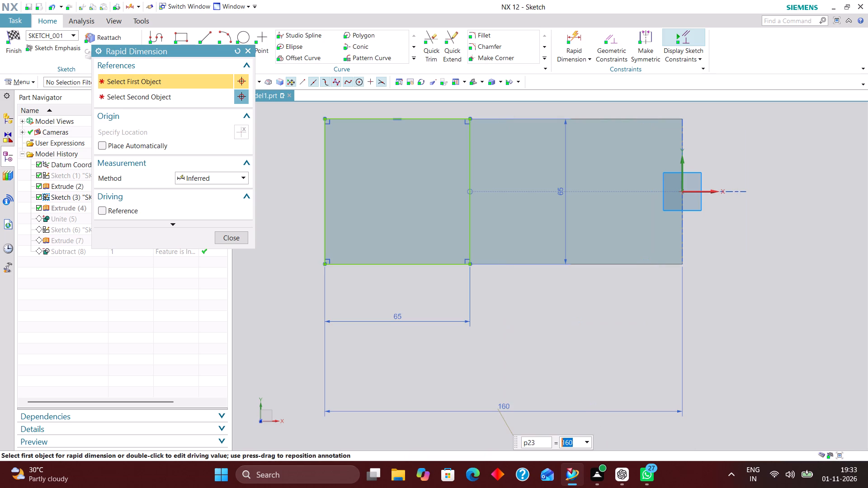
left_click(236, 238)
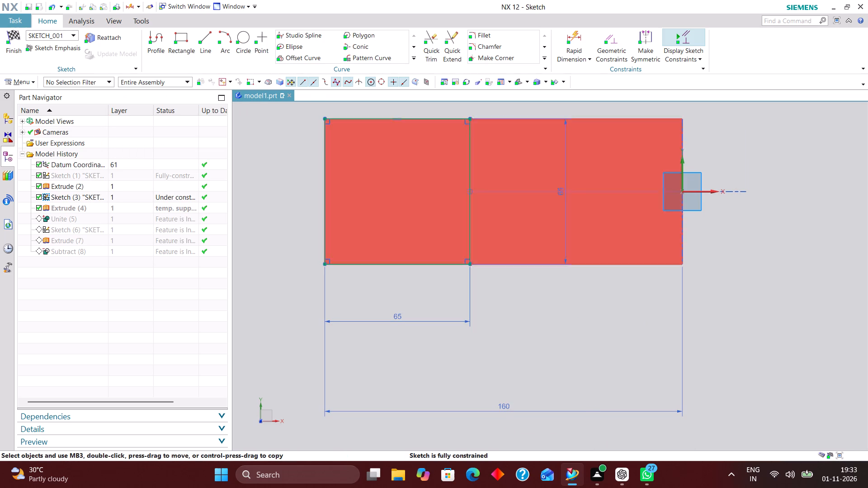
Reposition the upright square's vertical 65 mm dimension clear of the profile, beyond the base's origin end.
left_click_drag(563, 190, 762, 186)
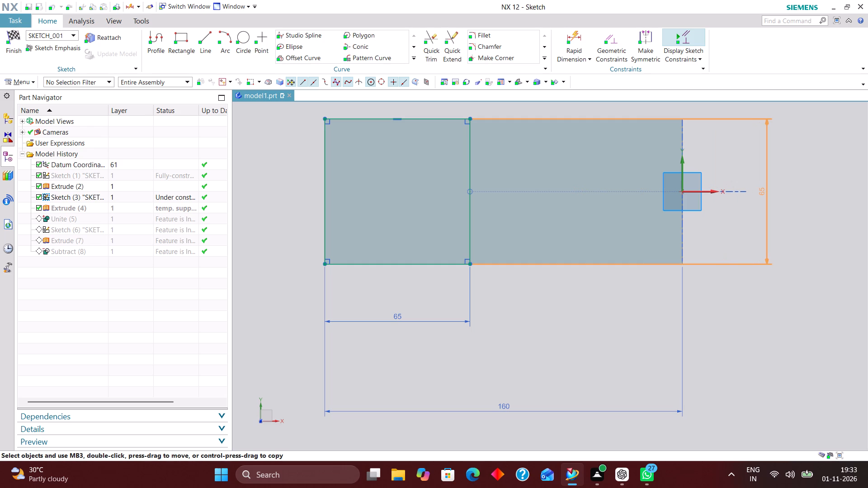
left_click_drag(762, 186, 762, 186)
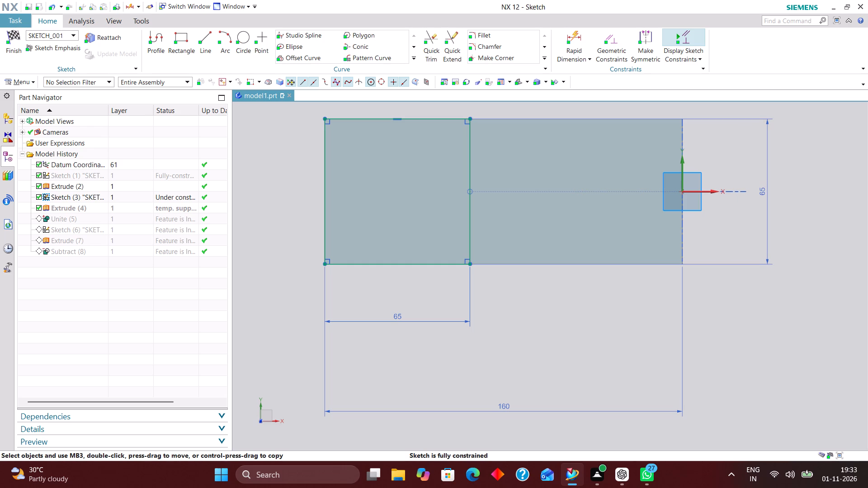
Finish the upright's section sketch and accept its extrusion with limits 0 to 100 mm.
left_click(17, 34)
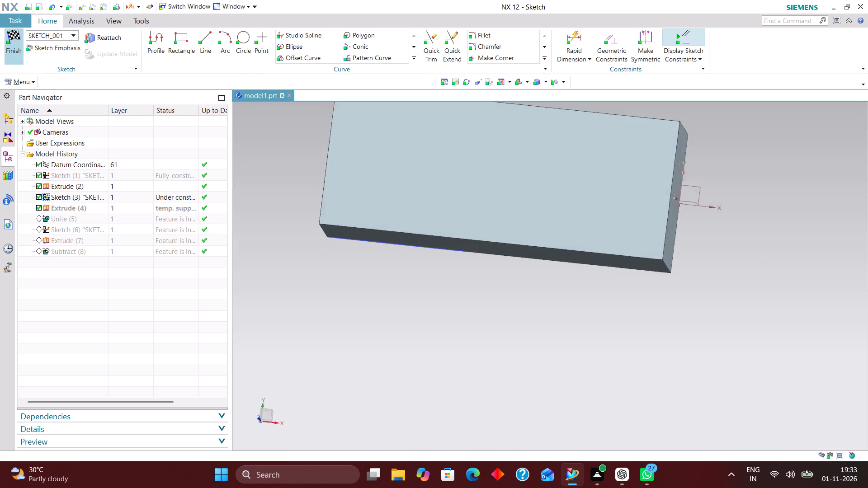
scroll(568, 373, "down", 3)
scroll(554, 243, "up", 1)
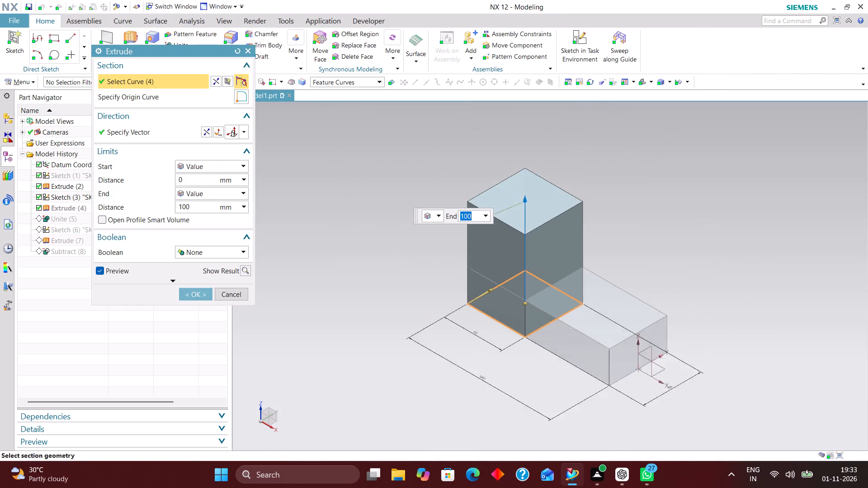
scroll(554, 244, "up", 2)
scroll(560, 231, "down", 2)
scroll(557, 312, "up", 1)
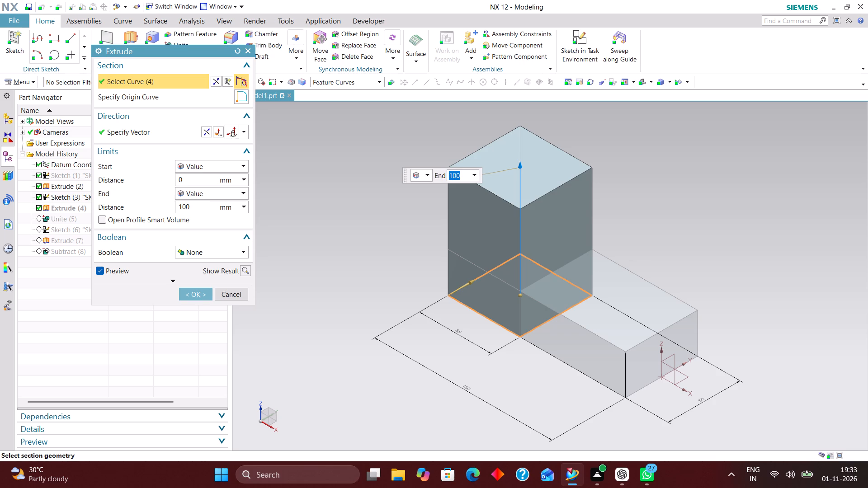
left_click(200, 294)
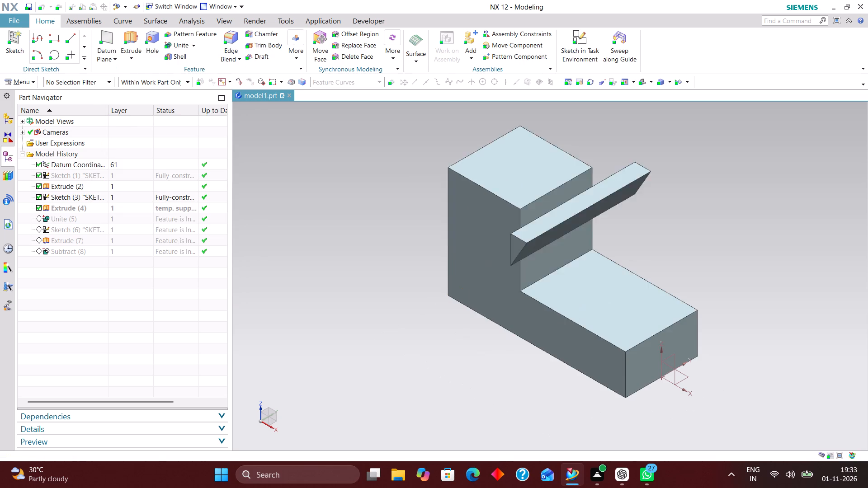
left_click(780, 98)
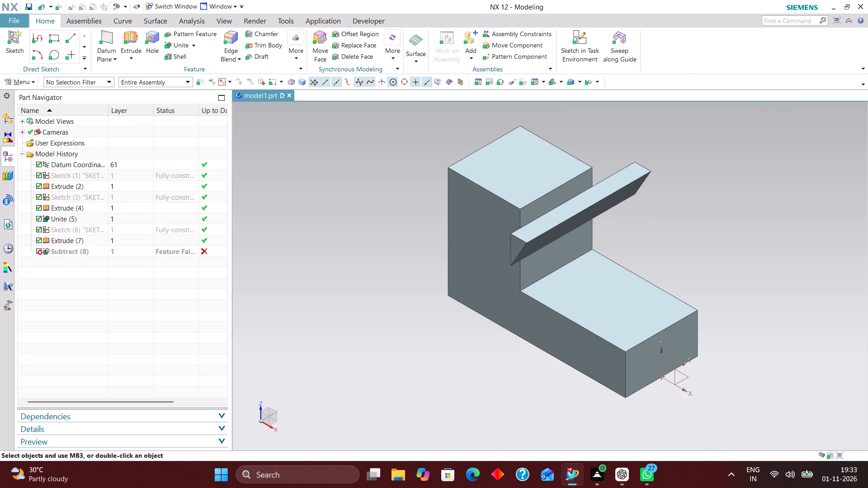
Open the Subtract feature with rollback to check its target and tool bodies, and close it without changes.
left_click(132, 252)
right_click(132, 252)
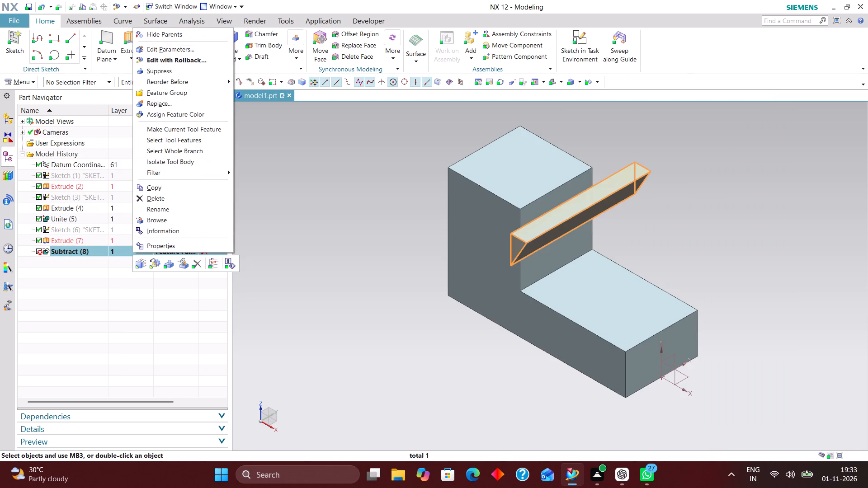
left_click(205, 61)
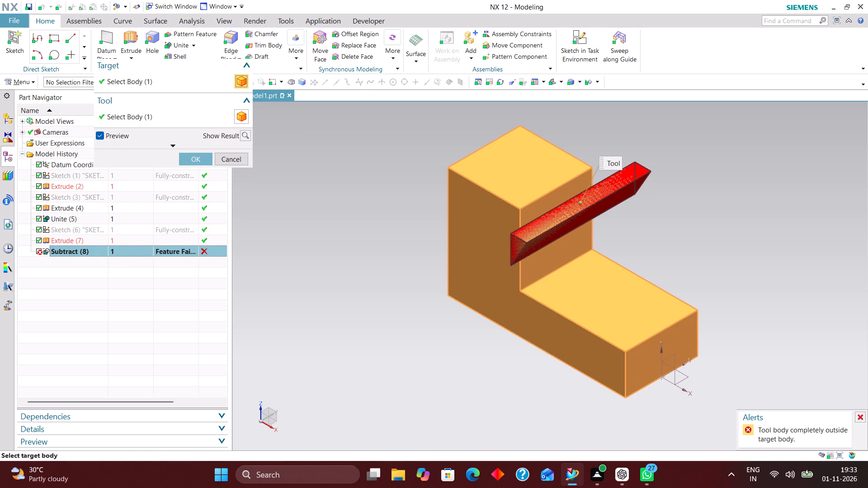
left_click(126, 231)
left_click(236, 157)
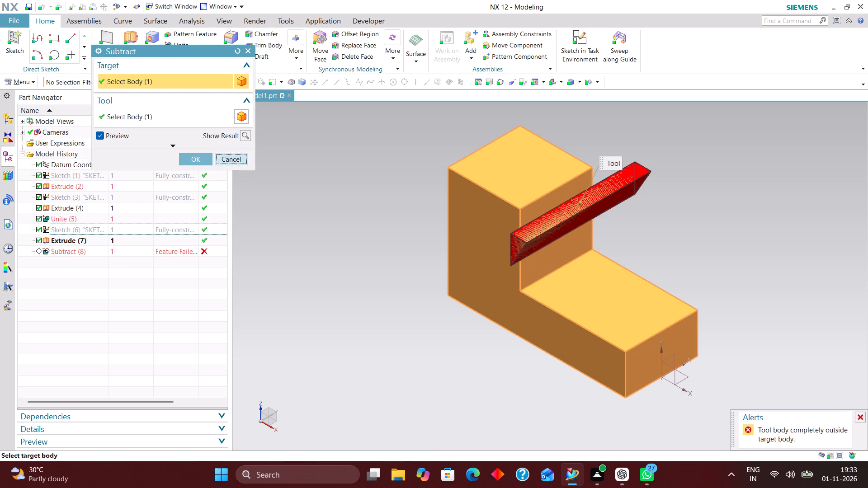
Edit the bevel-cut sketch with rollback, set the triangle's horizontal distance from the origin to 160 mm, and finish the sketch.
left_click(132, 230)
right_click(133, 229)
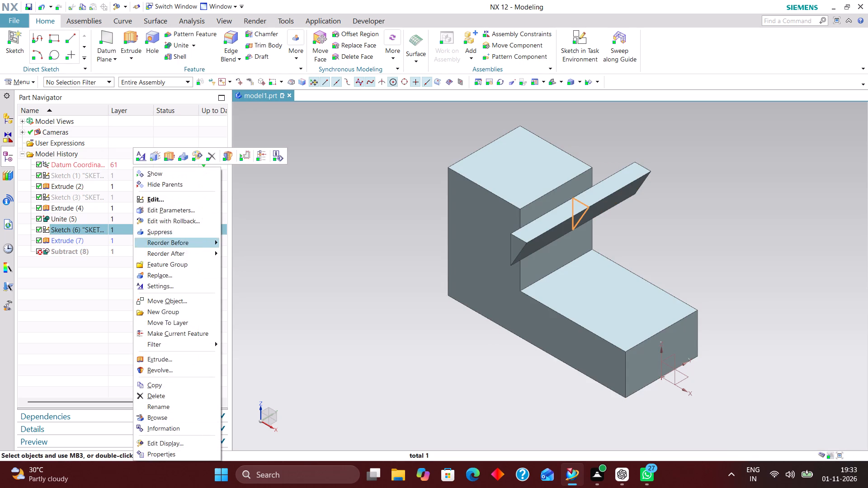
left_click(191, 223)
scroll(631, 181, "down", 2)
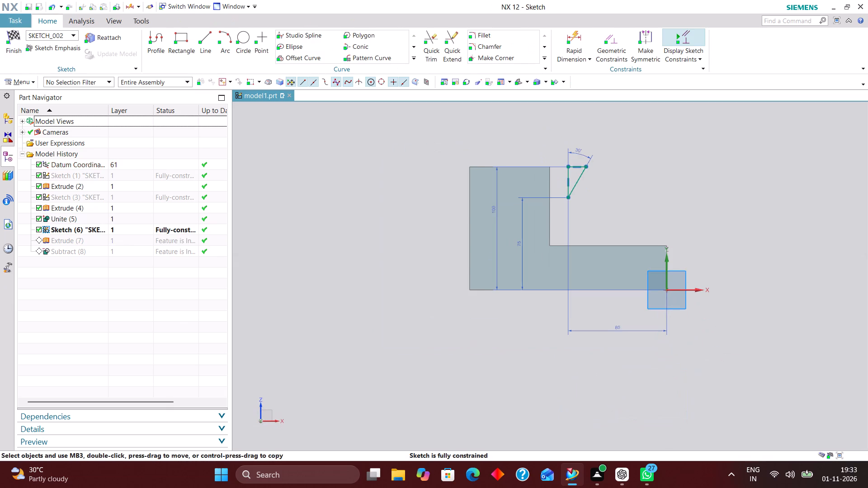
double_click(619, 333)
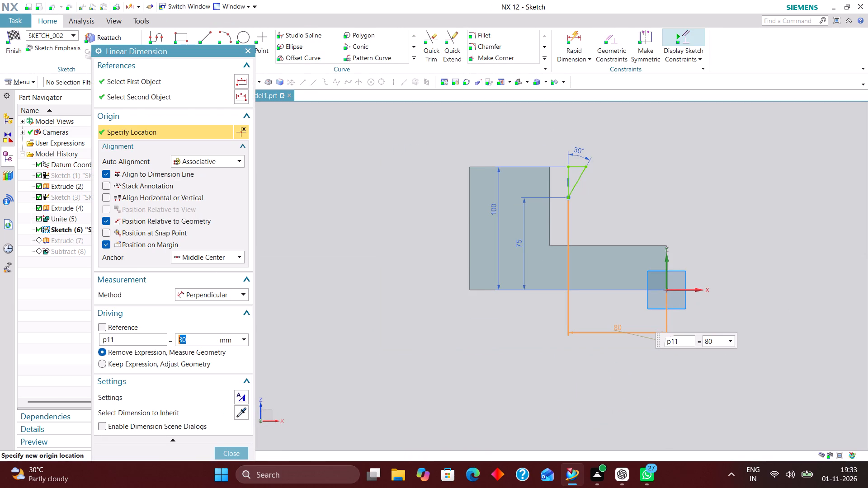
type("160")
key("Return")
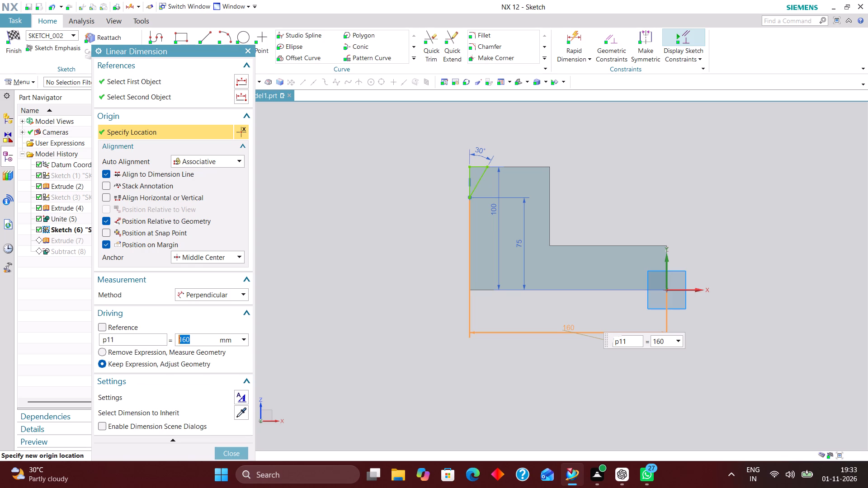
left_click(239, 455)
left_click(19, 38)
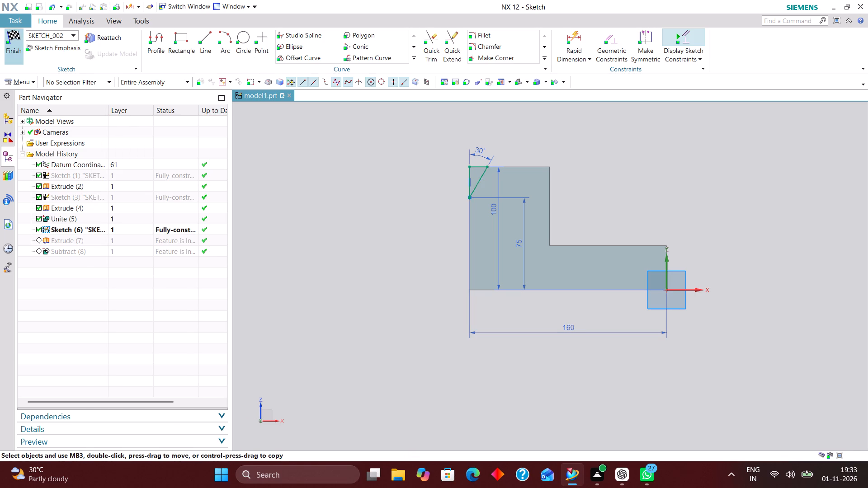
Create a new sketch on the XY plane of the datum coordinate system.
scroll(684, 222, "down", 1)
scroll(700, 276, "up", 3)
scroll(712, 245, "down", 2)
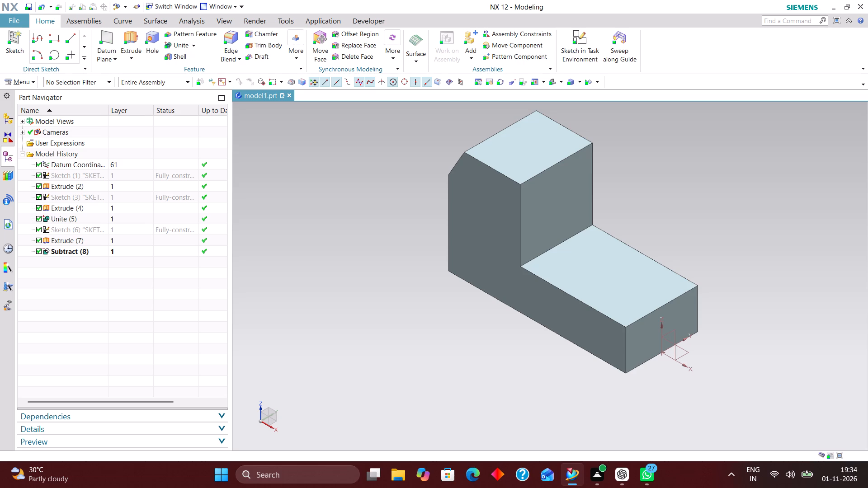
scroll(789, 236, "down", 2)
scroll(820, 263, "up", 3)
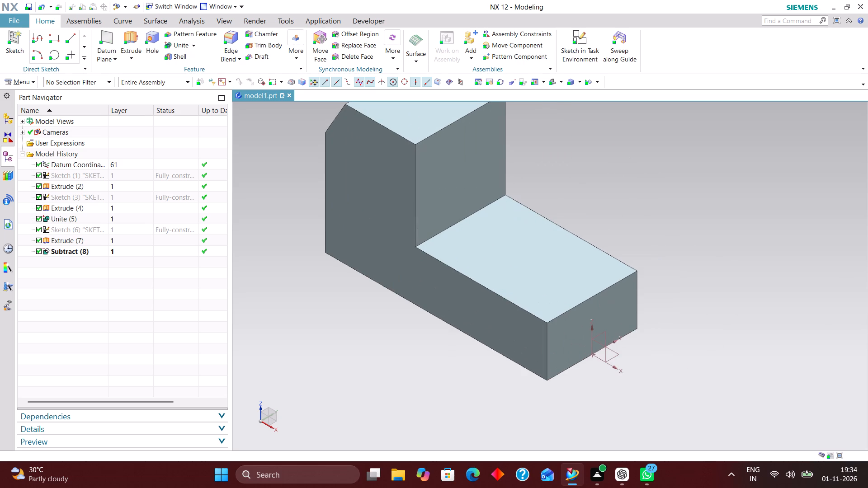
left_click(585, 39)
left_click(613, 356)
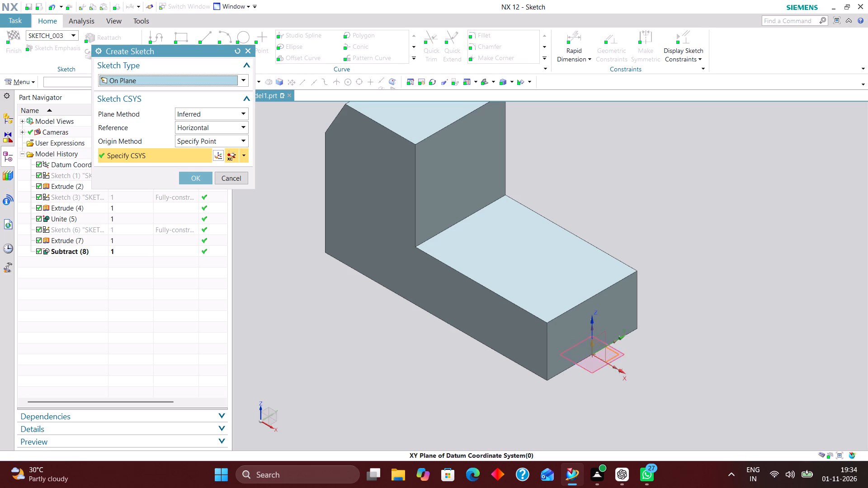
left_click(197, 177)
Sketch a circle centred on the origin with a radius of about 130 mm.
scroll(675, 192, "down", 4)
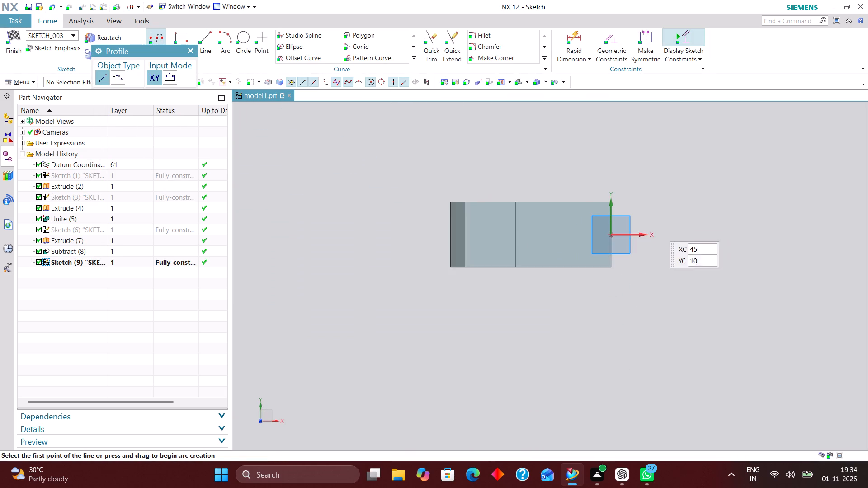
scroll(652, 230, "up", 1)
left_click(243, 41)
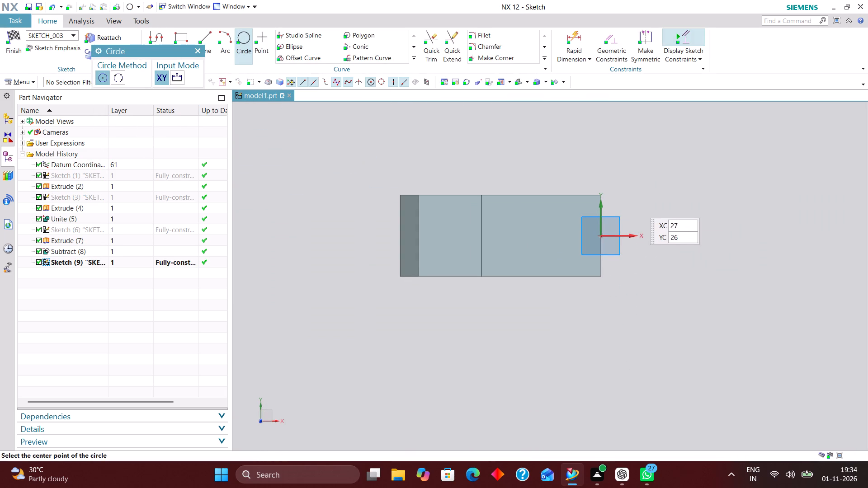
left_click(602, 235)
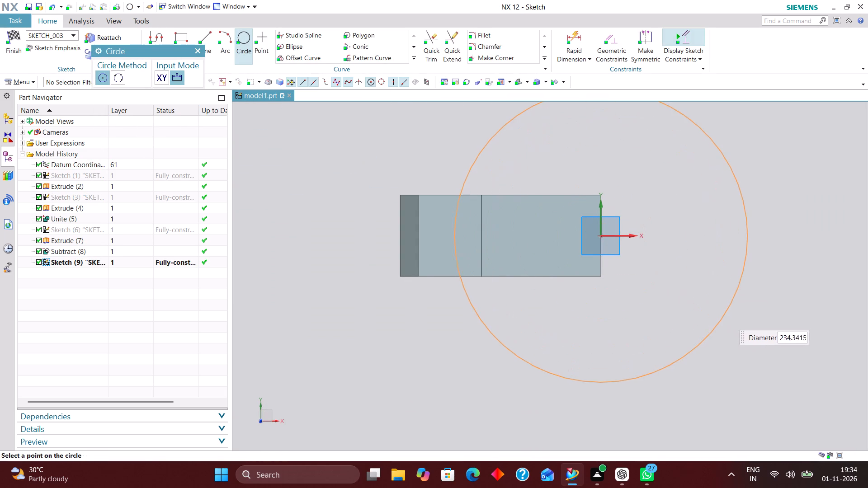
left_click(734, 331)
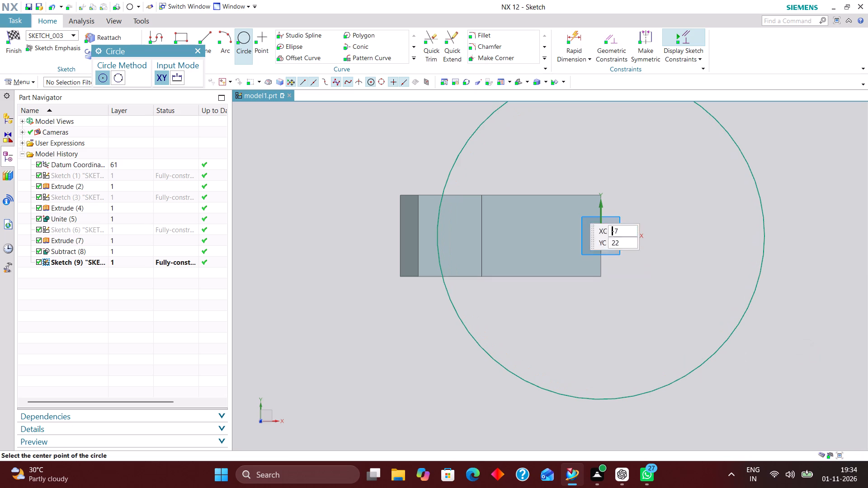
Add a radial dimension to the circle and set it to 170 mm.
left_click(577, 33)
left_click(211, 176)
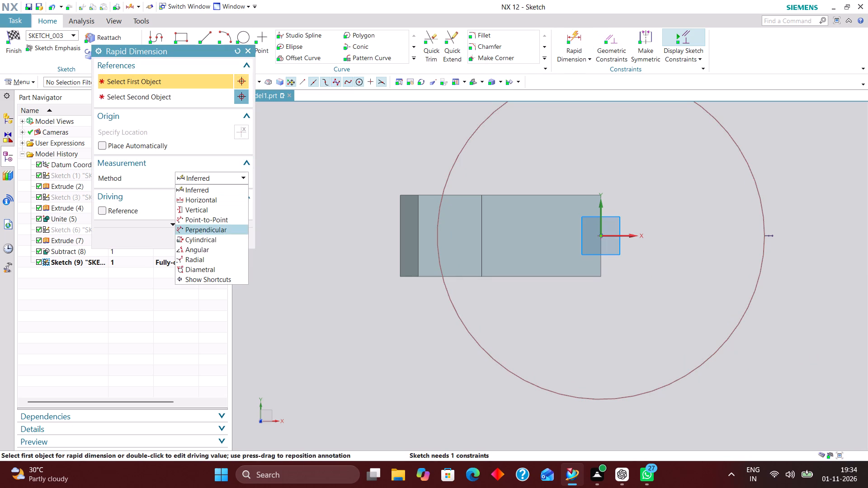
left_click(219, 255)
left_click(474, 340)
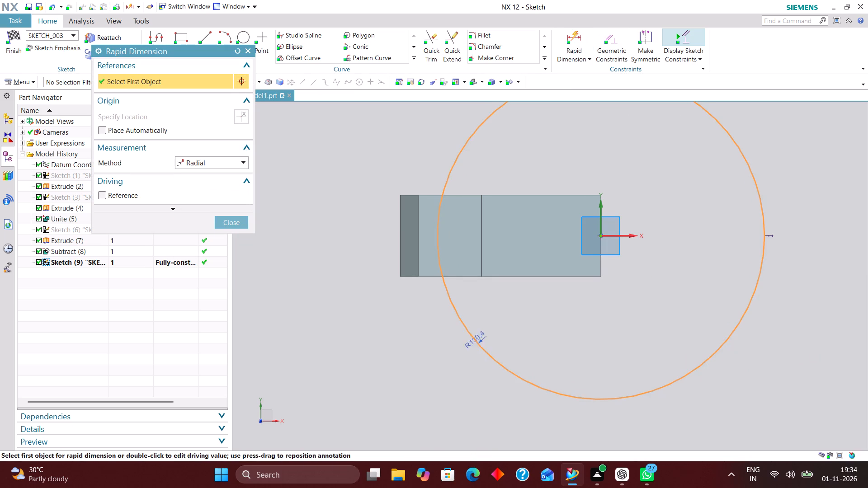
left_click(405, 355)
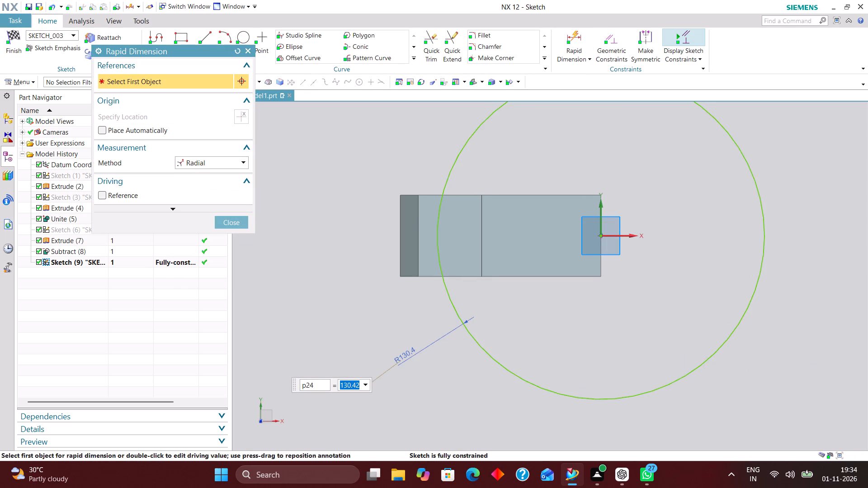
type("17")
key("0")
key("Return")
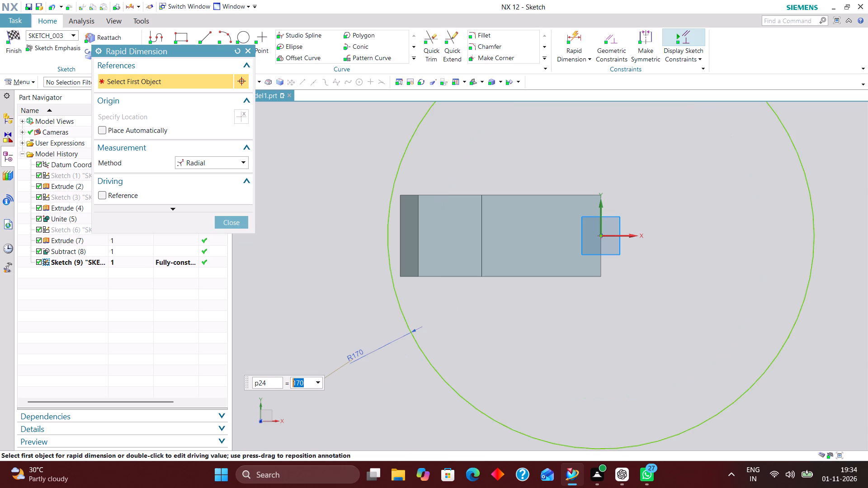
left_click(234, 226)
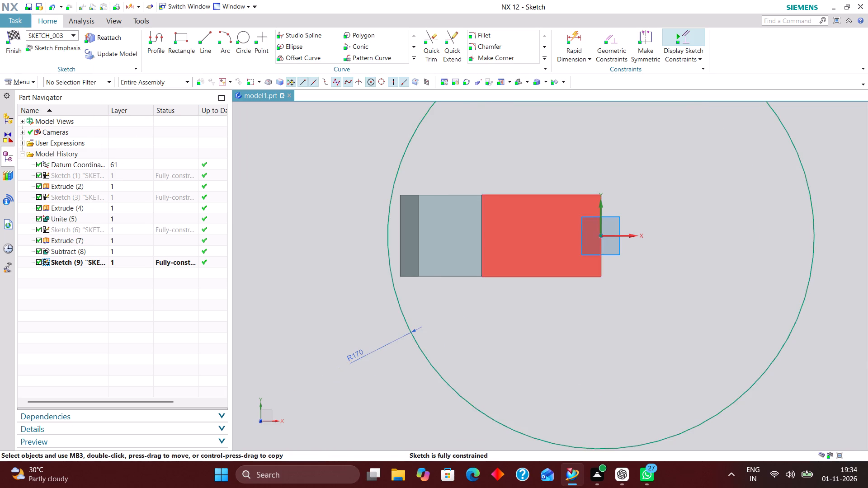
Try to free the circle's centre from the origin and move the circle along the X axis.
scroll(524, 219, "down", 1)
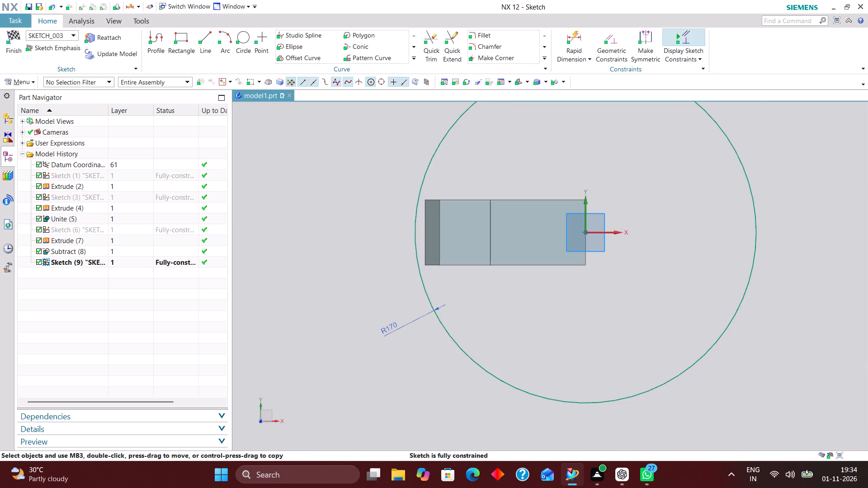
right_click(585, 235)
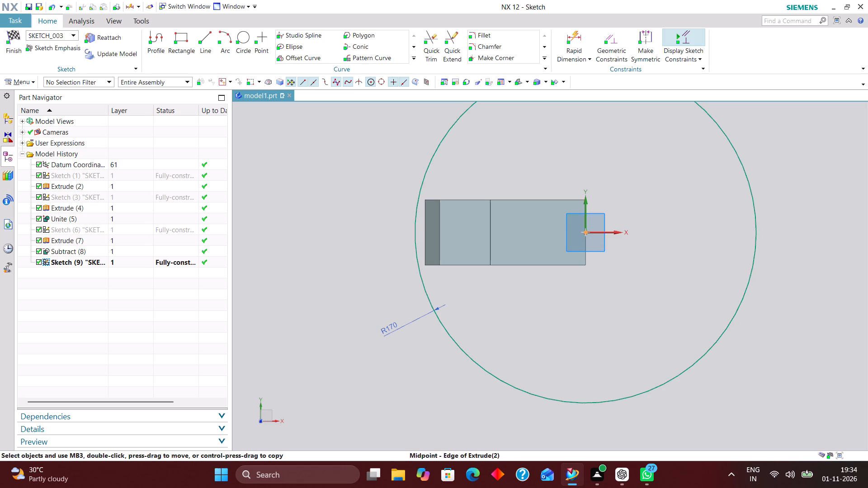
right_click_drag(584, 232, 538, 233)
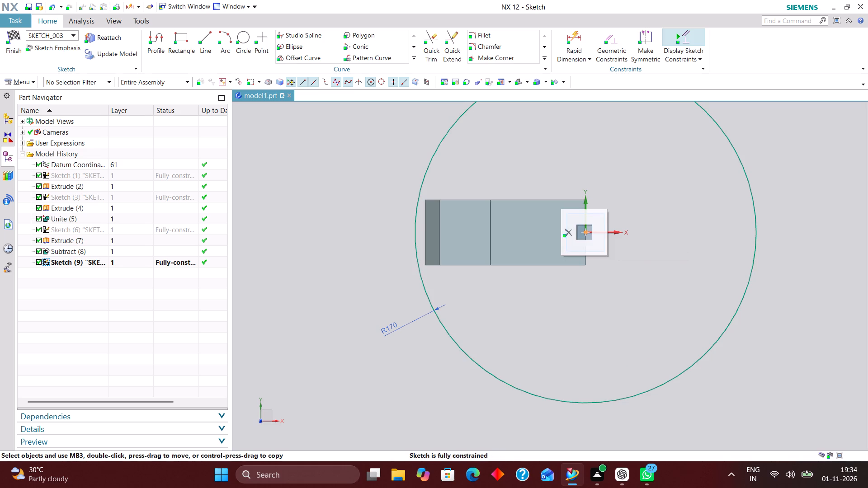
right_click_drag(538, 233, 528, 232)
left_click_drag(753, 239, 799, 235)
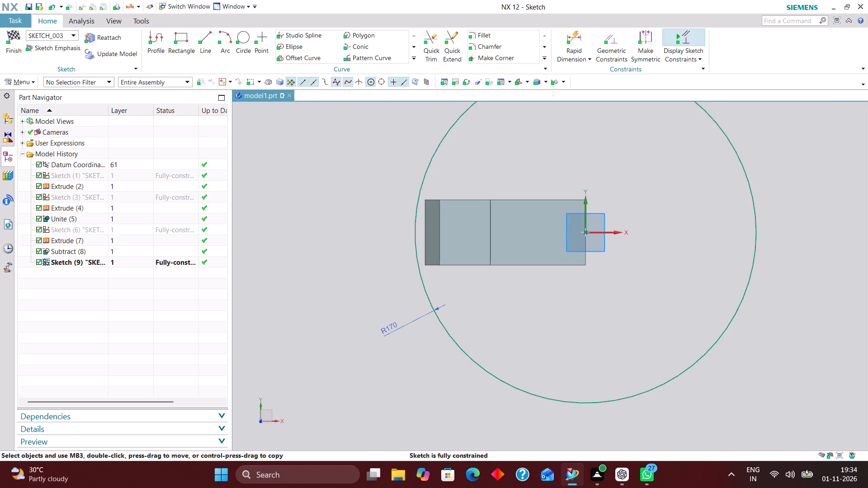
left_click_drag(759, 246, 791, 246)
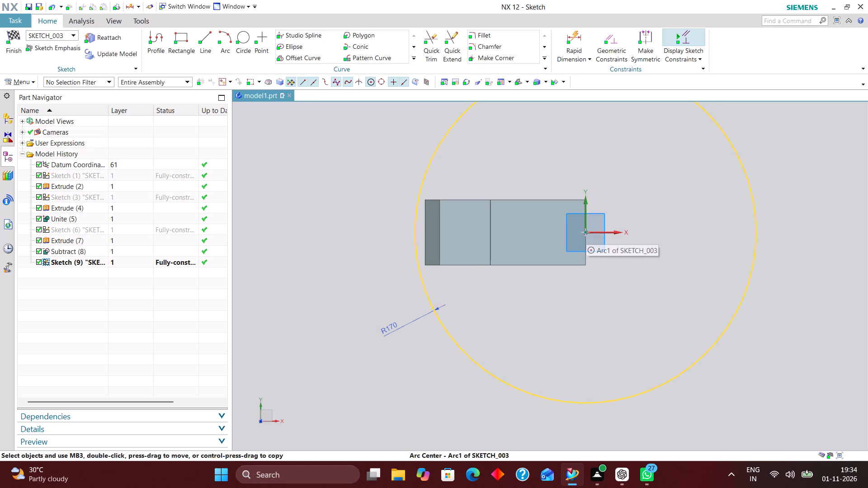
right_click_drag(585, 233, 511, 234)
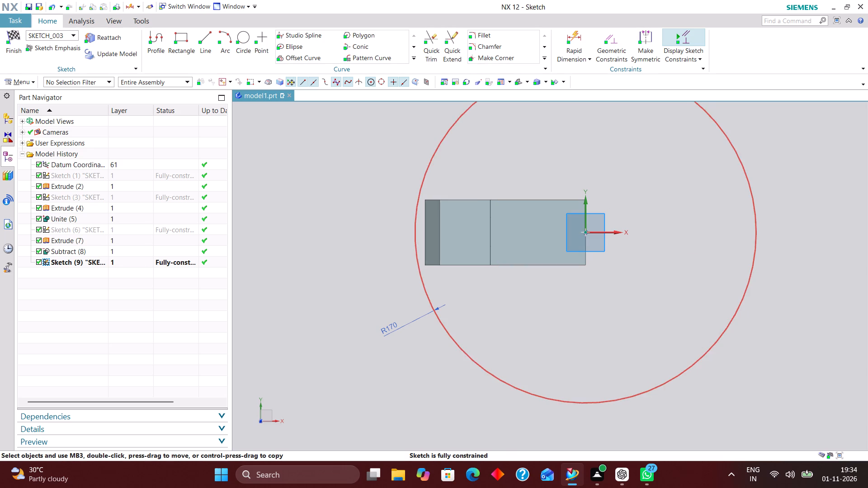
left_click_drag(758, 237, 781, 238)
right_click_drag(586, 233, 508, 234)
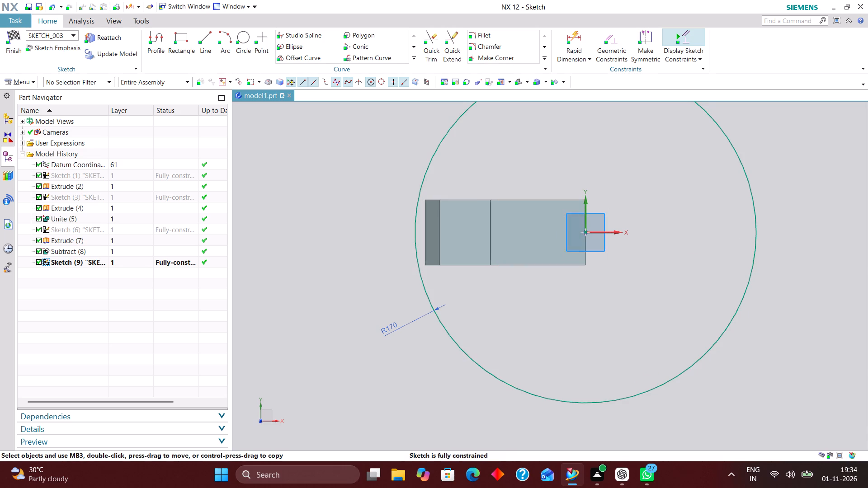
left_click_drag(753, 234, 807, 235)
Hide the bracket's solid body.
right_click_drag(497, 219, 500, 263)
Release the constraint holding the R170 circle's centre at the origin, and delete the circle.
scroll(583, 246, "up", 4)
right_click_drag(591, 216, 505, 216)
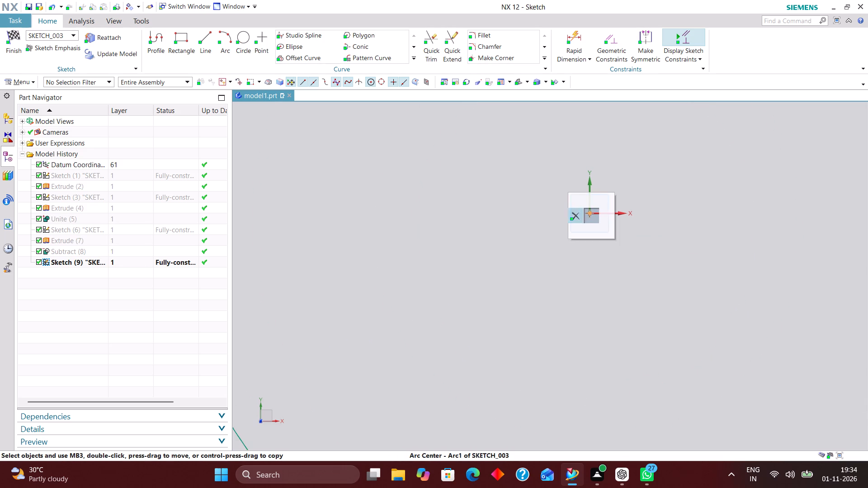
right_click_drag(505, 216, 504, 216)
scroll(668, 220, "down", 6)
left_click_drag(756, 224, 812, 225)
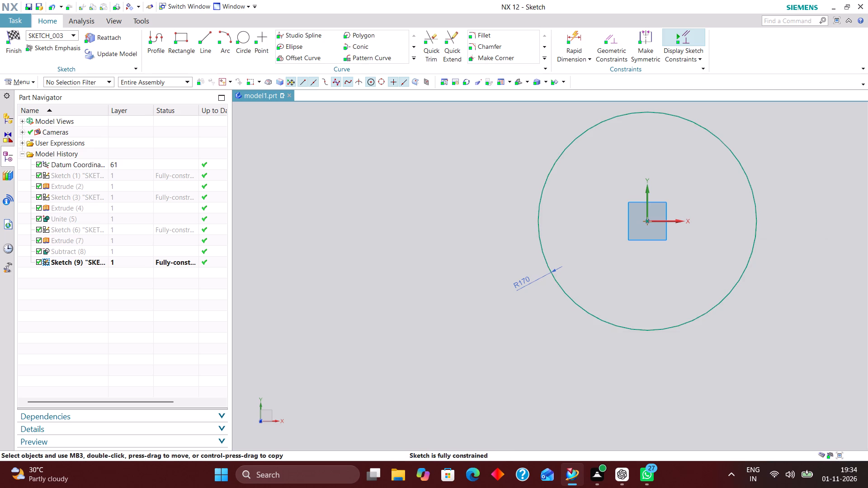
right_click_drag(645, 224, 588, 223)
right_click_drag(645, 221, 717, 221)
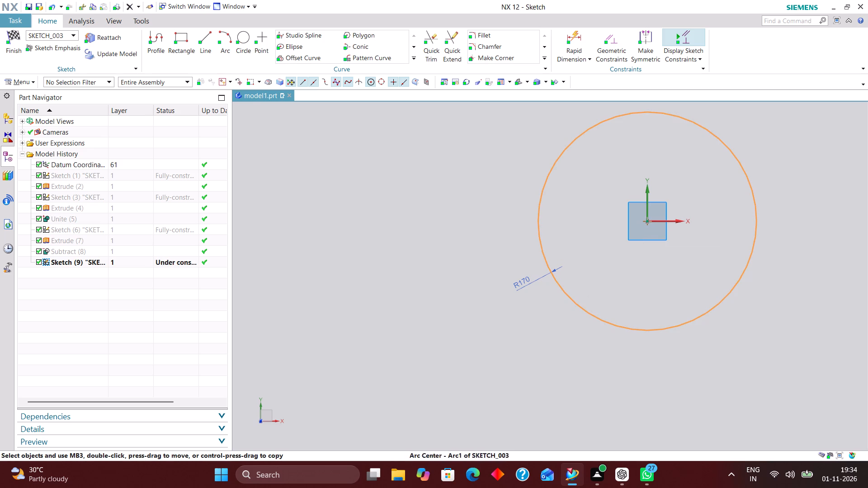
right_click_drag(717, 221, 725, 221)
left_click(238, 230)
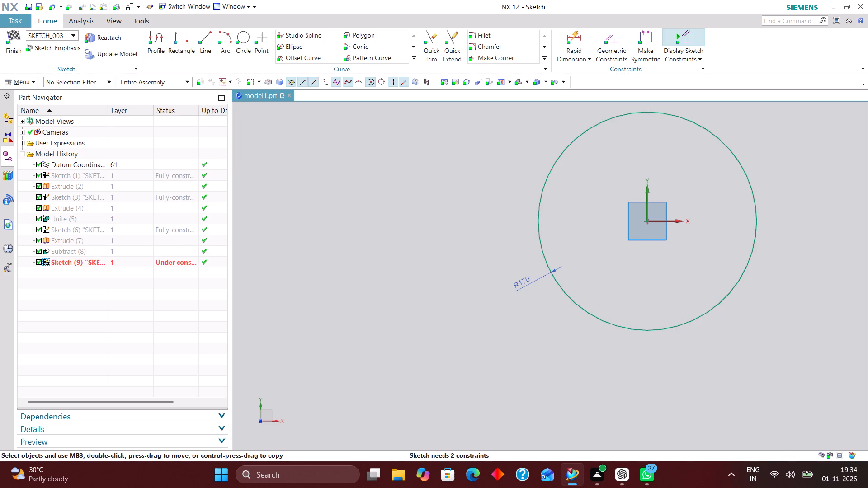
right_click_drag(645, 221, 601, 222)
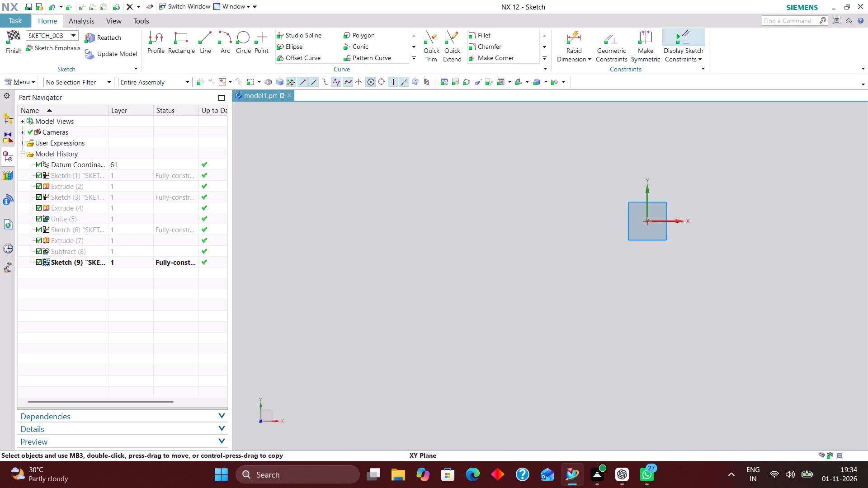
Sketch a new circle with its centre on the positive X axis, away from the origin.
left_click(241, 38)
scroll(356, 244, "down", 1)
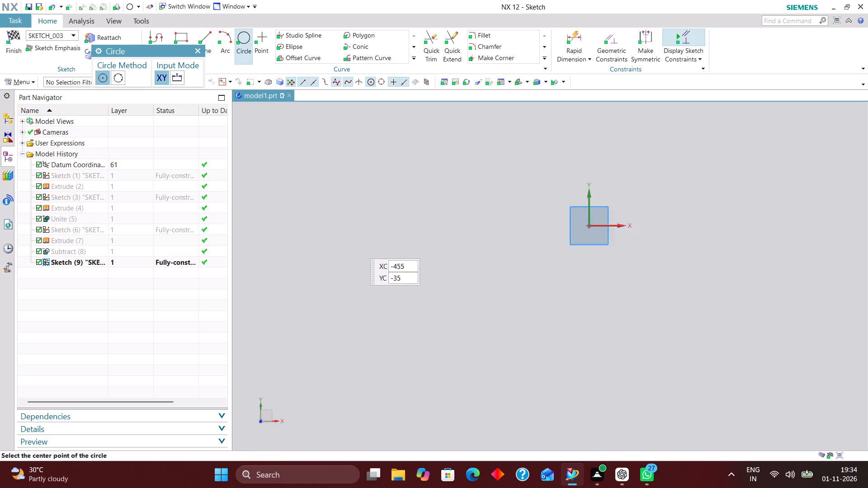
scroll(355, 244, "down", 1)
scroll(656, 241, "up", 1)
left_click(636, 226)
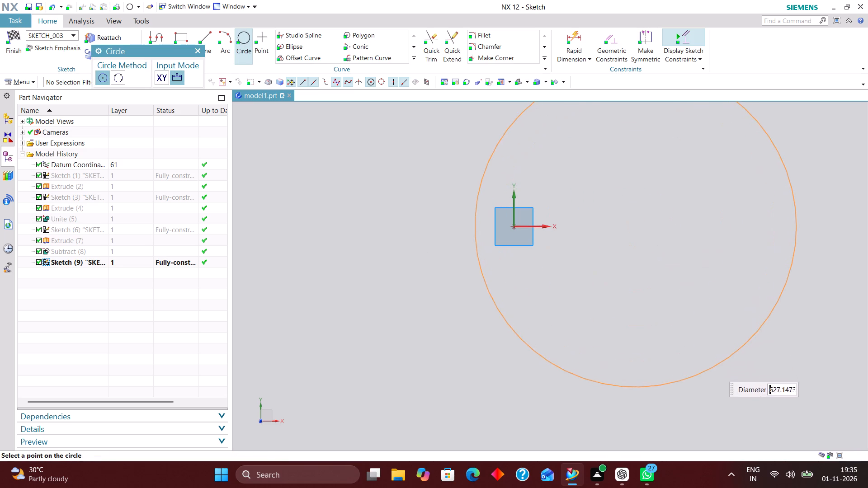
left_click(715, 372)
scroll(666, 217, "down", 2)
Dimension the distance from the Y axis to the new circle's centre with the inferred method.
left_click(582, 38)
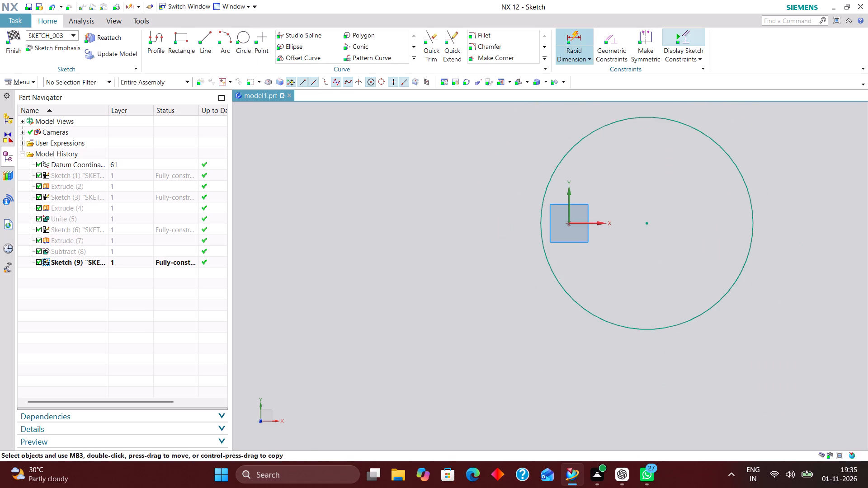
left_click(230, 164)
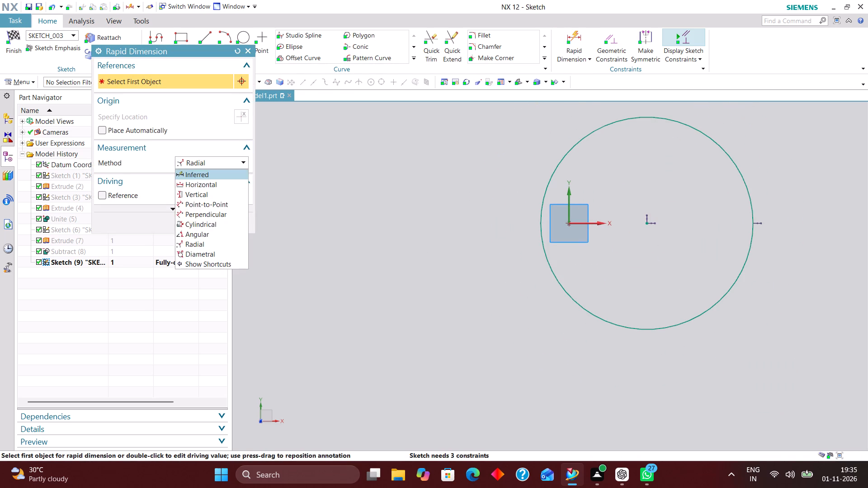
left_click(226, 174)
left_click(566, 214)
left_click(646, 221)
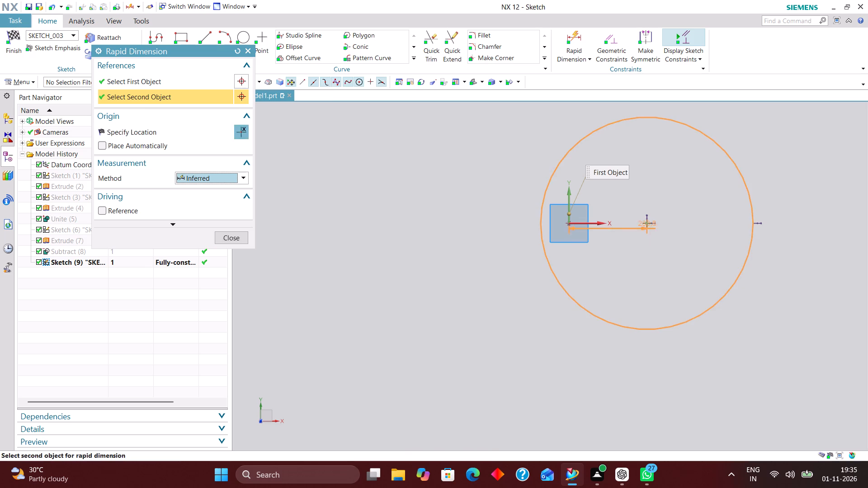
left_click(611, 407)
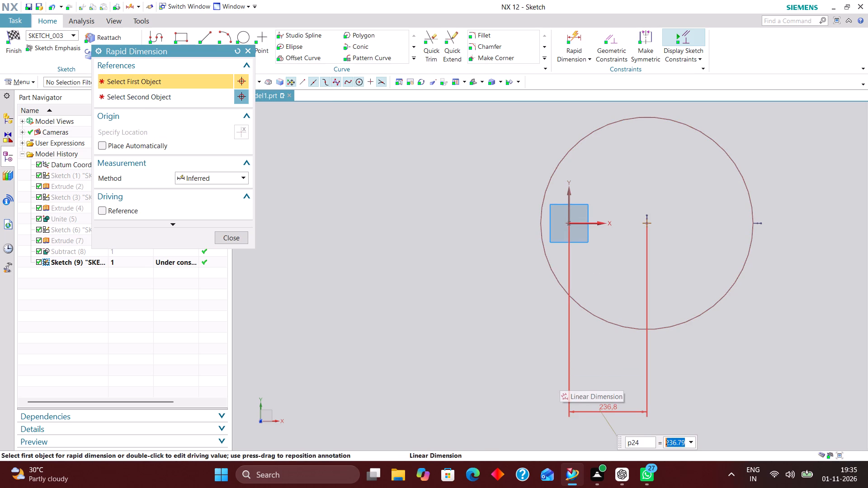
left_click(234, 238)
Show the bracket's hidden solid body again.
right_click(79, 248)
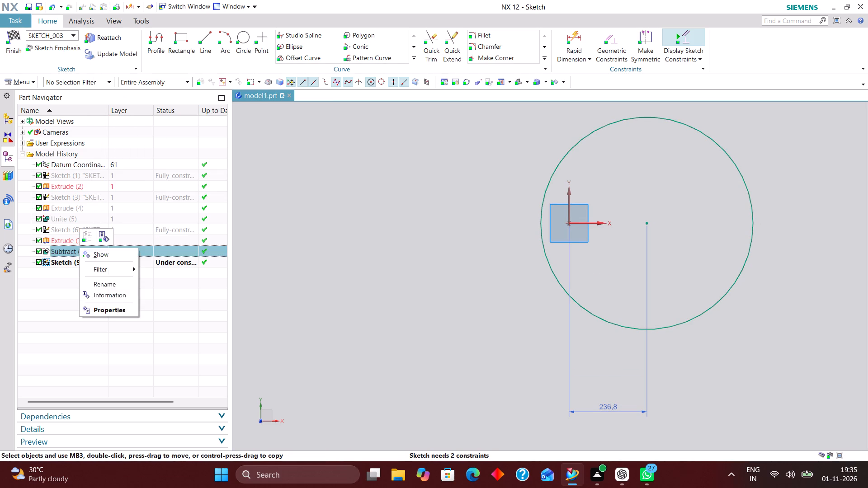
left_click(108, 253)
scroll(566, 221, "up", 7)
scroll(405, 168, "down", 3)
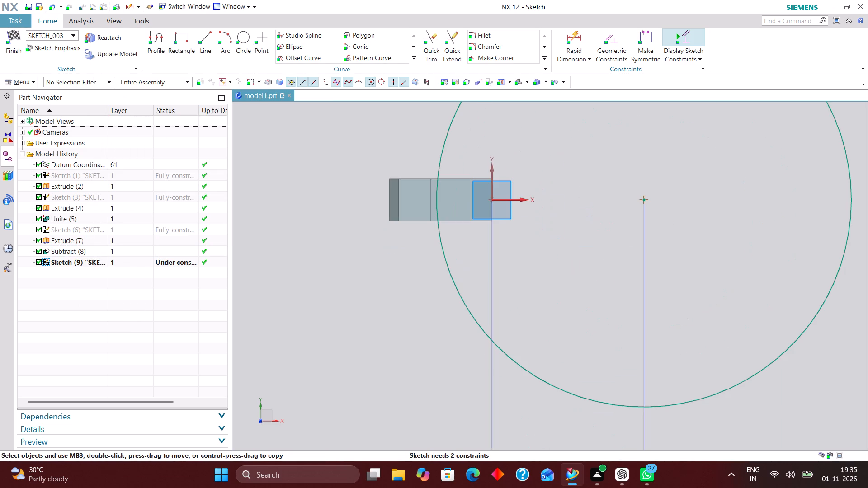
scroll(525, 241, "down", 3)
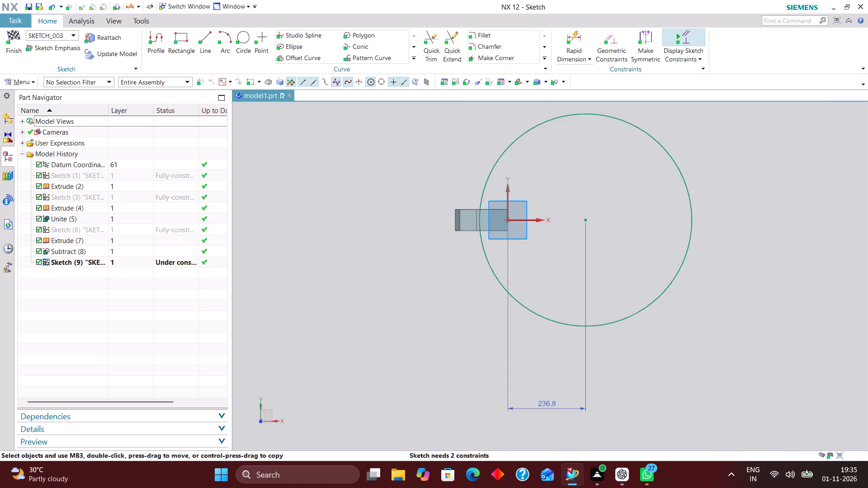
Add a radial dimension of 170 mm to the circle.
left_click(576, 39)
left_click(230, 171)
left_click(228, 173)
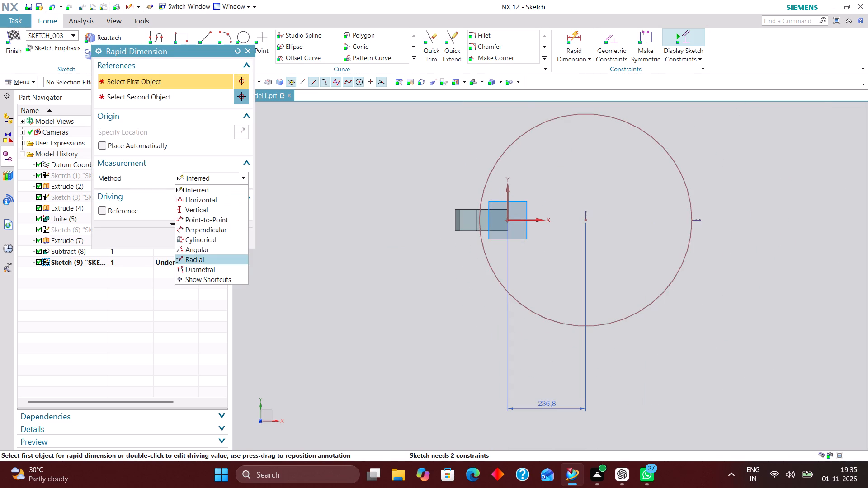
left_click(227, 260)
left_click(673, 278)
left_click(712, 300)
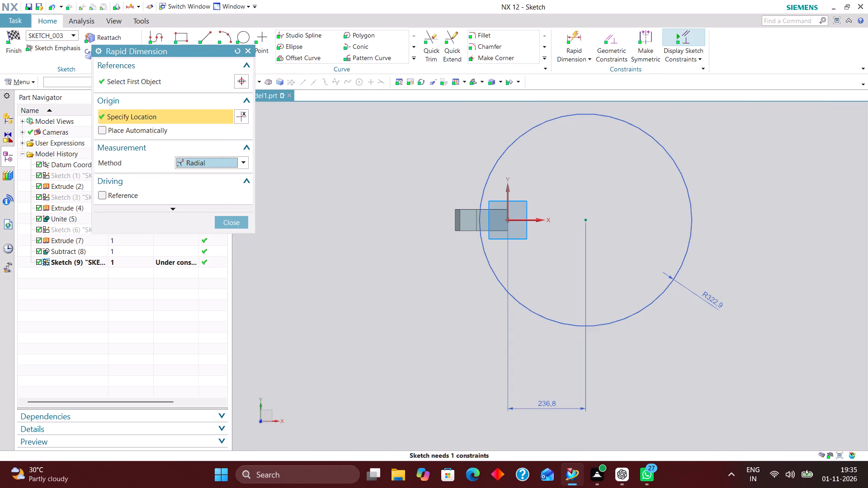
type("17")
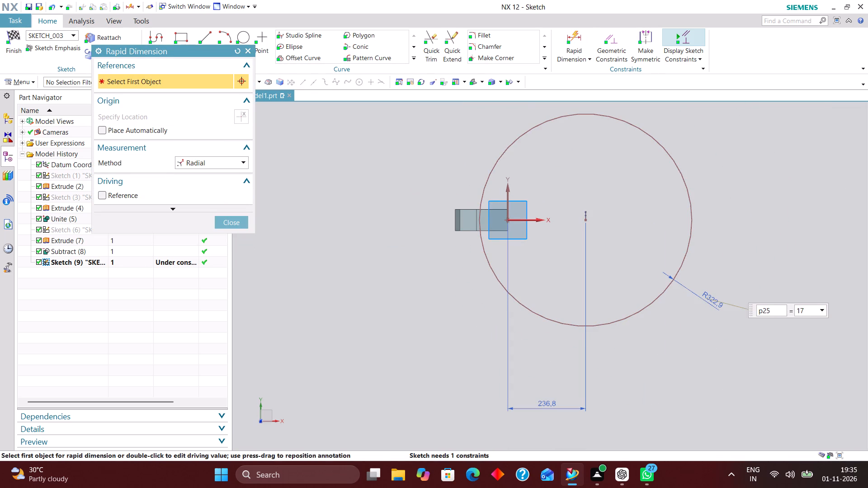
key("0")
key("Return")
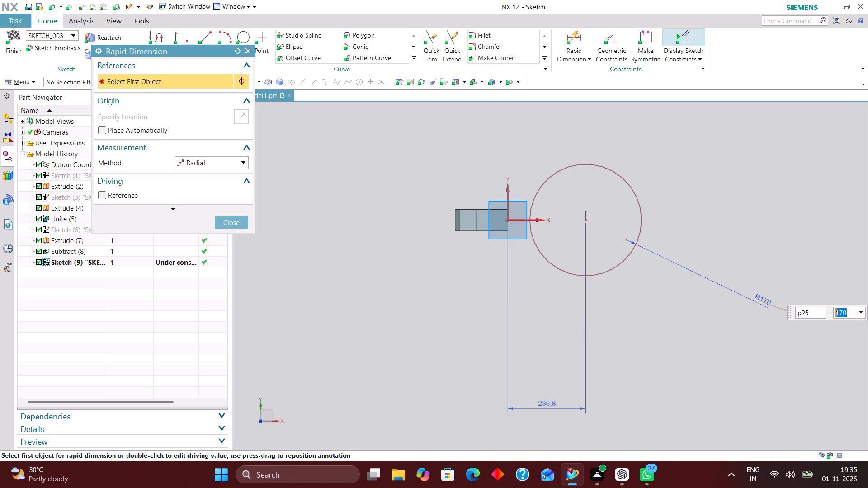
left_click(231, 224)
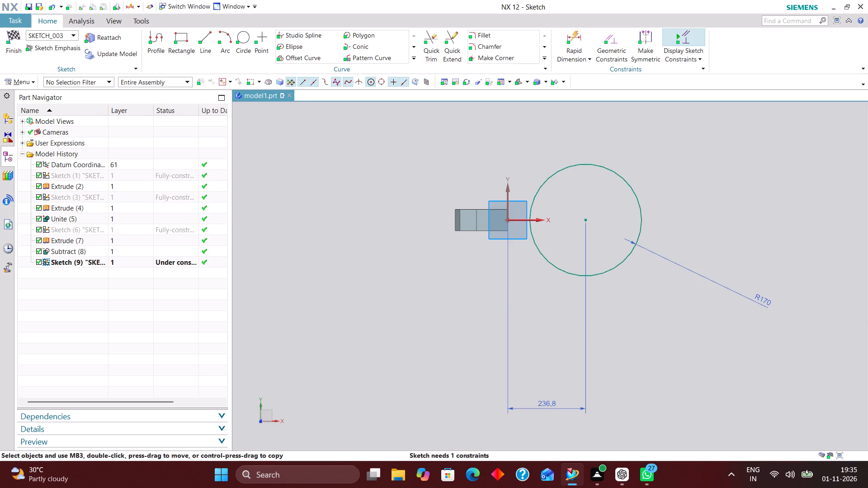
Constrain the circle's centre to lie on the X axis with a Point on Curve constraint.
left_click(611, 40)
scroll(590, 223, "up", 1)
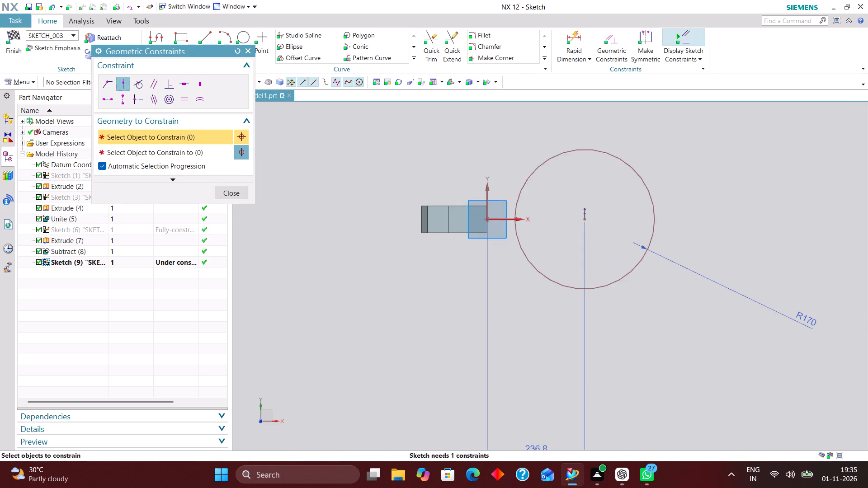
left_click(586, 220)
left_click(502, 220)
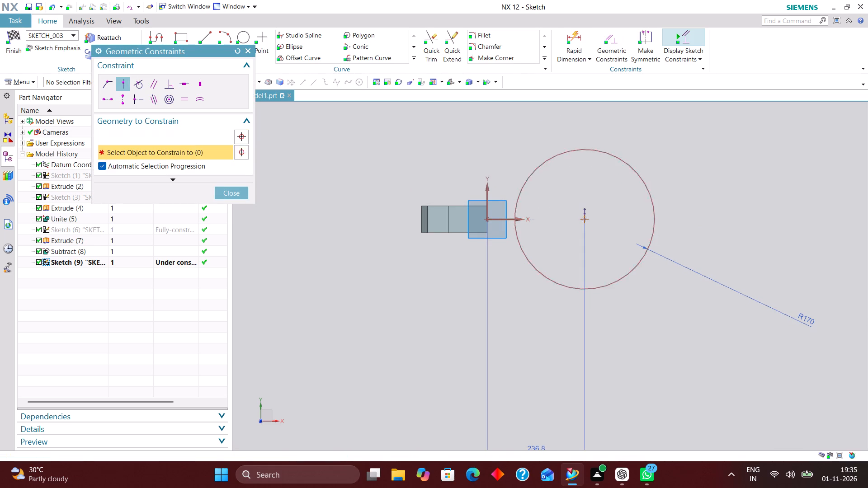
left_click(229, 192)
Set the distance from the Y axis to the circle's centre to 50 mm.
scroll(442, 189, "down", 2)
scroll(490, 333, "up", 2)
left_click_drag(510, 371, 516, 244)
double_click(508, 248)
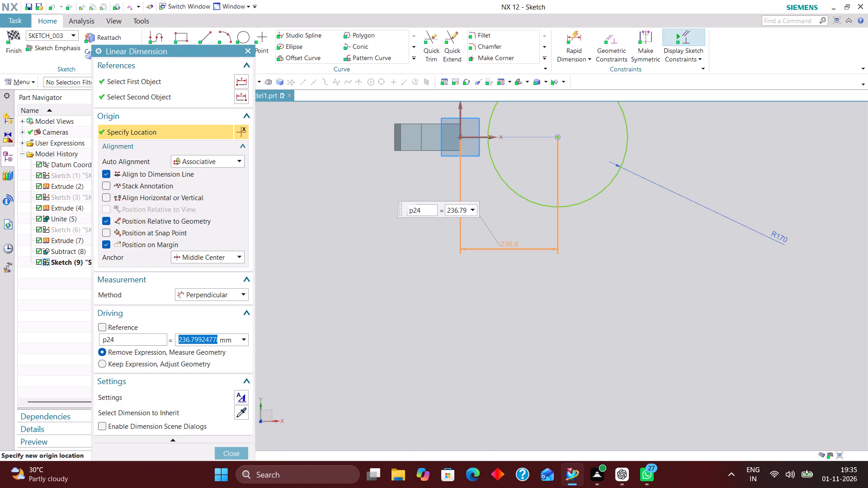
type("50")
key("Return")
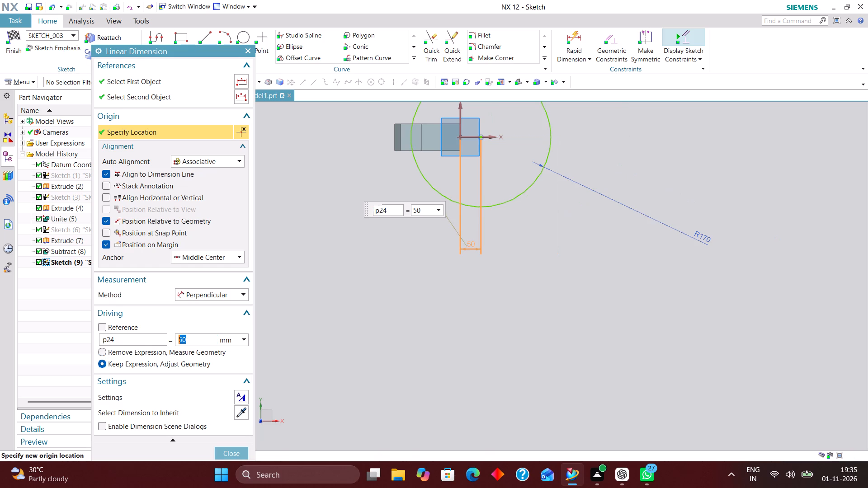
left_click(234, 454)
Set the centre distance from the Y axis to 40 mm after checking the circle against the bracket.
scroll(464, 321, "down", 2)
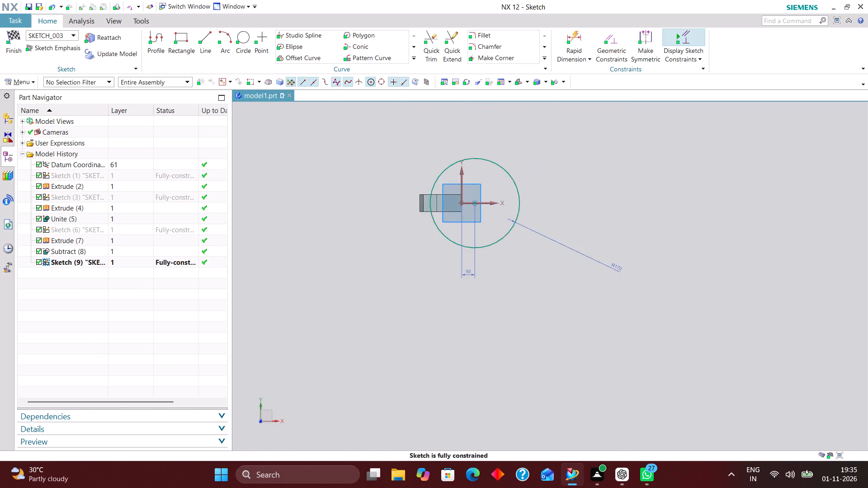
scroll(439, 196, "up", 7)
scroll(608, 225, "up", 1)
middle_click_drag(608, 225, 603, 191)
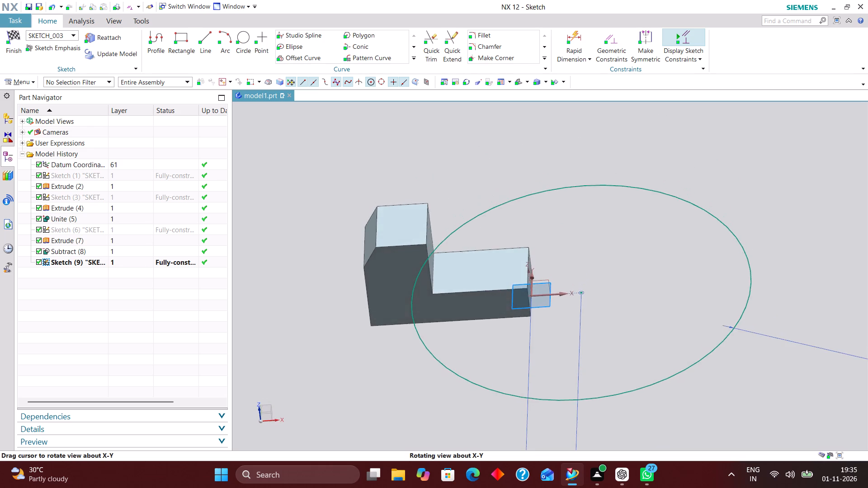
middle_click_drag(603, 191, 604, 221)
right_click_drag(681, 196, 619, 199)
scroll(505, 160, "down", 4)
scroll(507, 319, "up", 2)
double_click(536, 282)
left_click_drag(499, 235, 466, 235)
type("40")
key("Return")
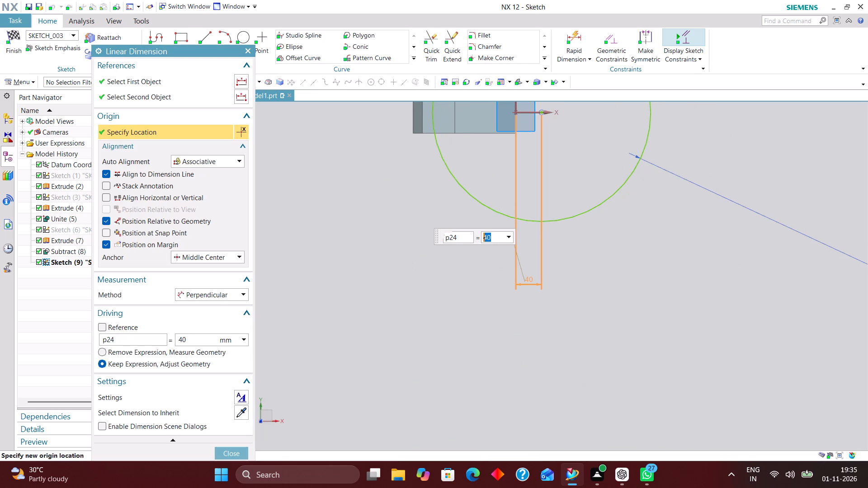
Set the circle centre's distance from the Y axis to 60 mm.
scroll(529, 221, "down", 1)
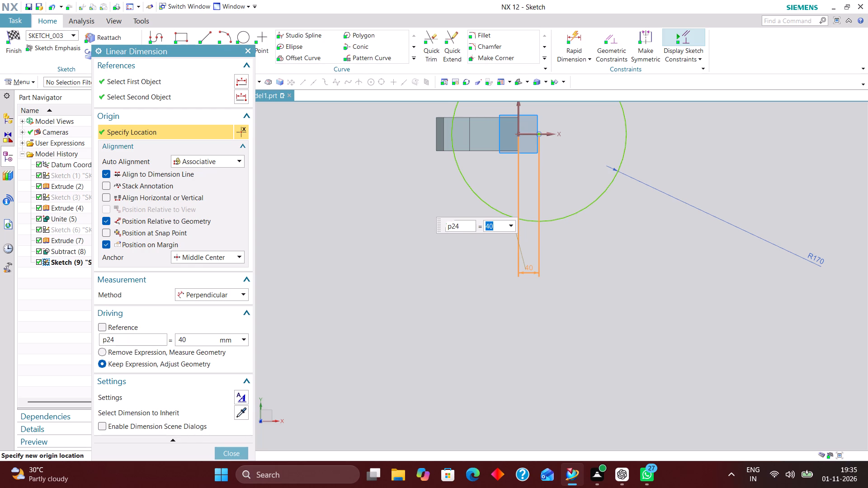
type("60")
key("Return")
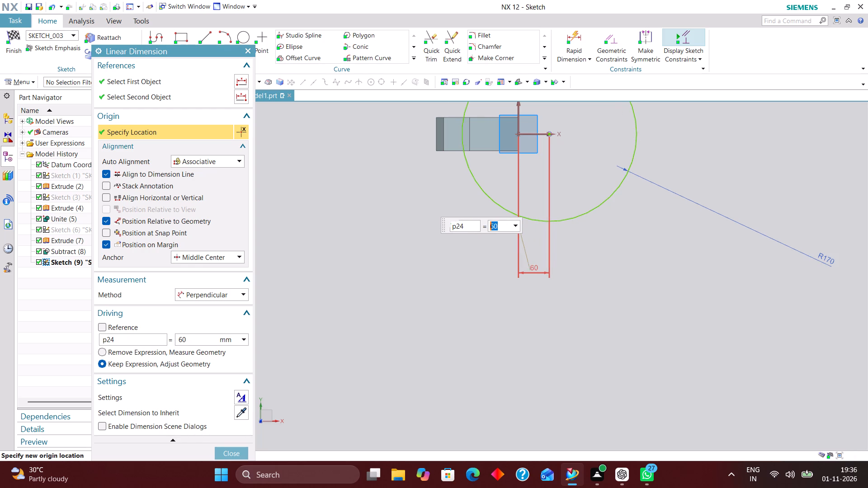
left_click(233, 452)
Check the circle against the bracket's step edge and set its centre distance from the Y axis to 70 mm.
scroll(399, 364, "down", 2)
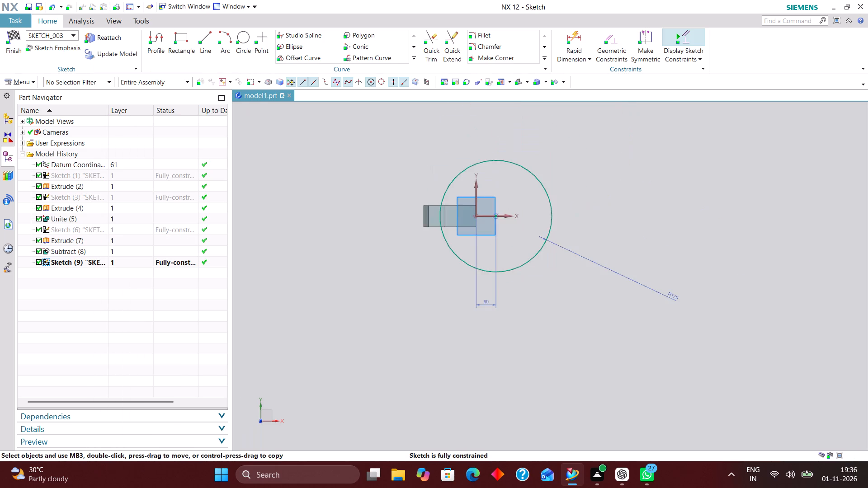
scroll(472, 197, "up", 6)
scroll(550, 146, "down", 2)
scroll(490, 219, "up", 4)
middle_click_drag(475, 225, 481, 216)
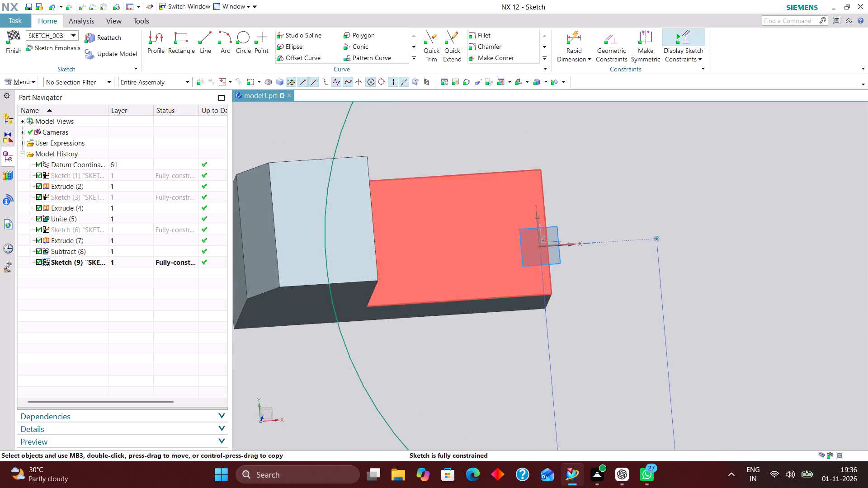
right_click_drag(689, 163, 625, 168)
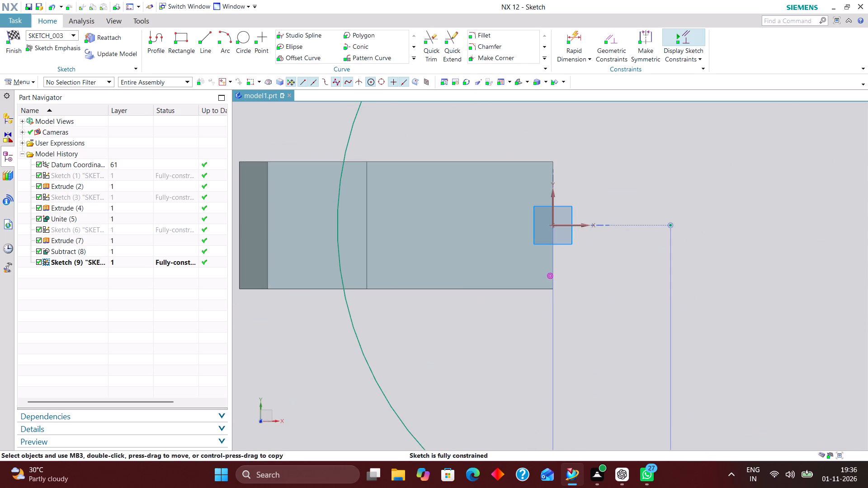
scroll(575, 182, "down", 4)
scroll(569, 175, "up", 5)
scroll(623, 136, "down", 2)
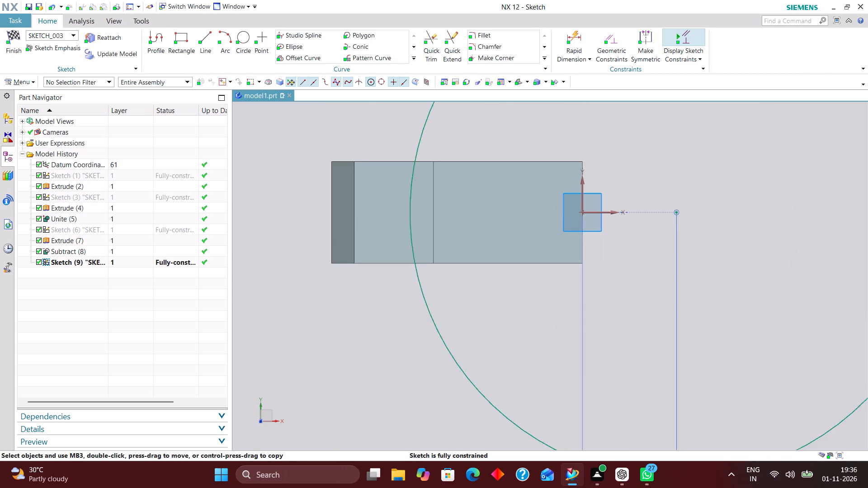
scroll(635, 165, "up", 1)
middle_click_drag(635, 165, 628, 157)
right_click_drag(730, 164, 586, 157)
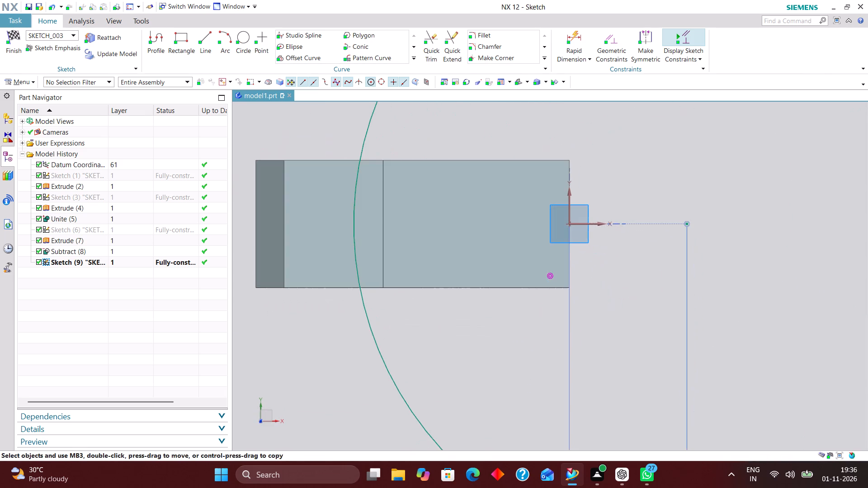
scroll(547, 118, "down", 3)
double_click(574, 432)
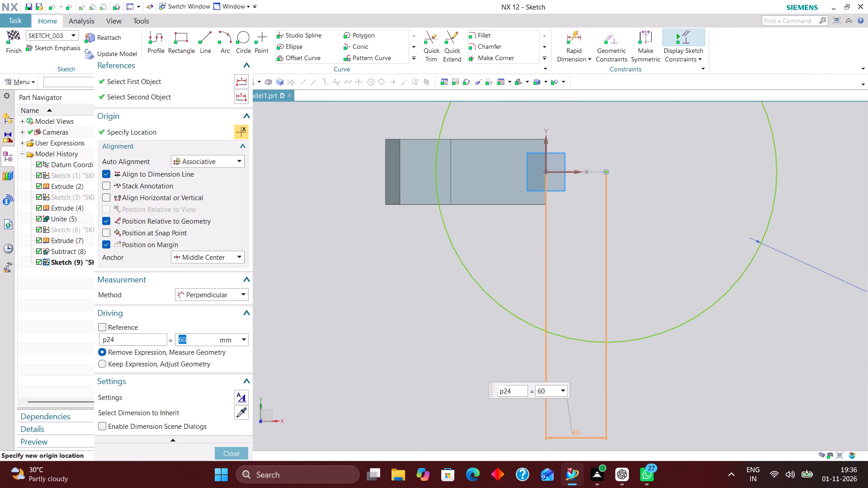
left_click_drag(549, 388, 502, 388)
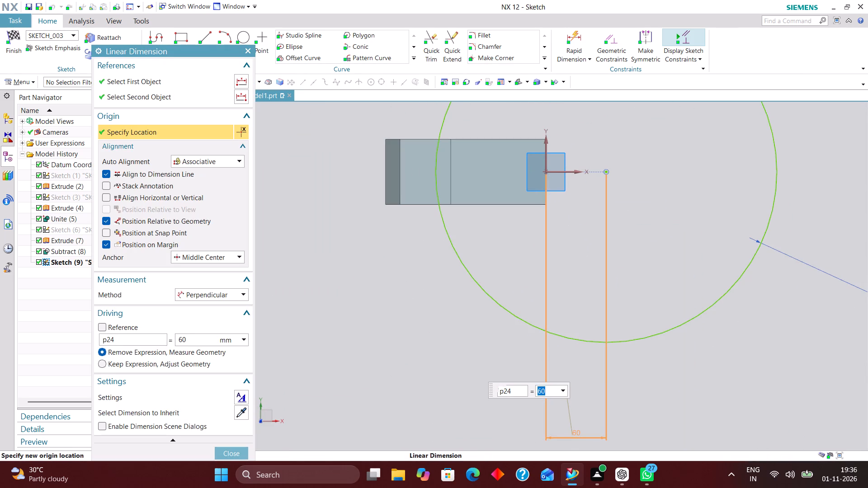
key("7")
key("0")
key("Return")
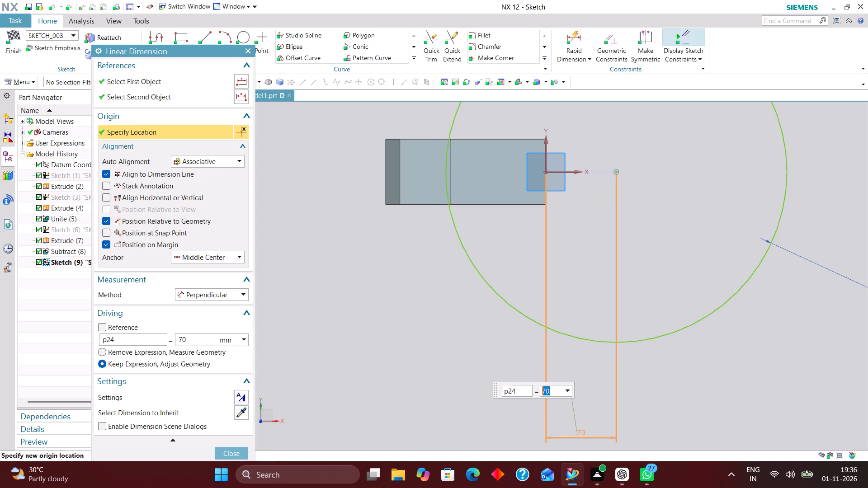
left_click(242, 455)
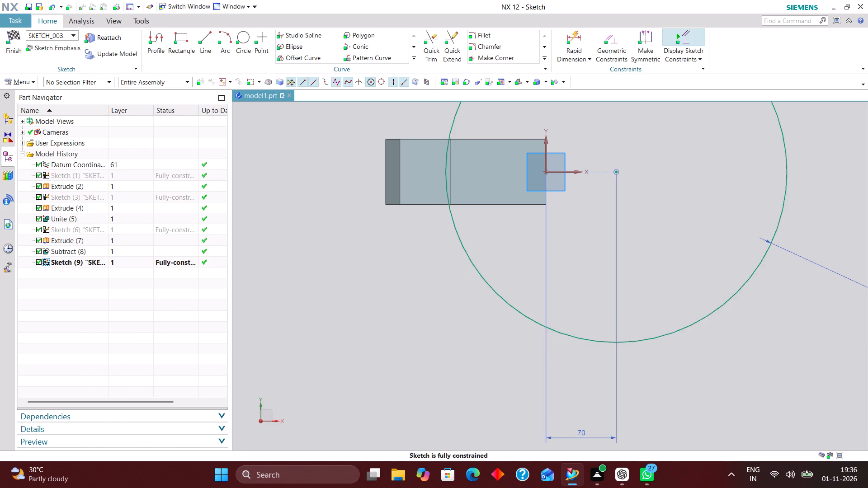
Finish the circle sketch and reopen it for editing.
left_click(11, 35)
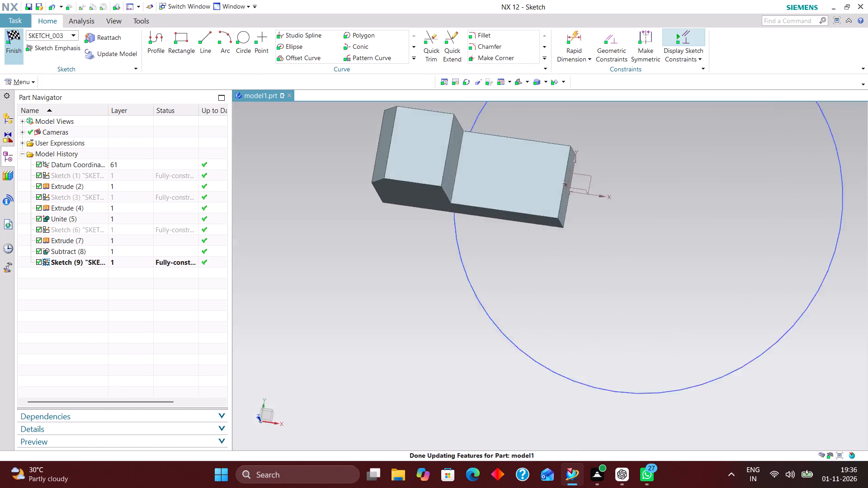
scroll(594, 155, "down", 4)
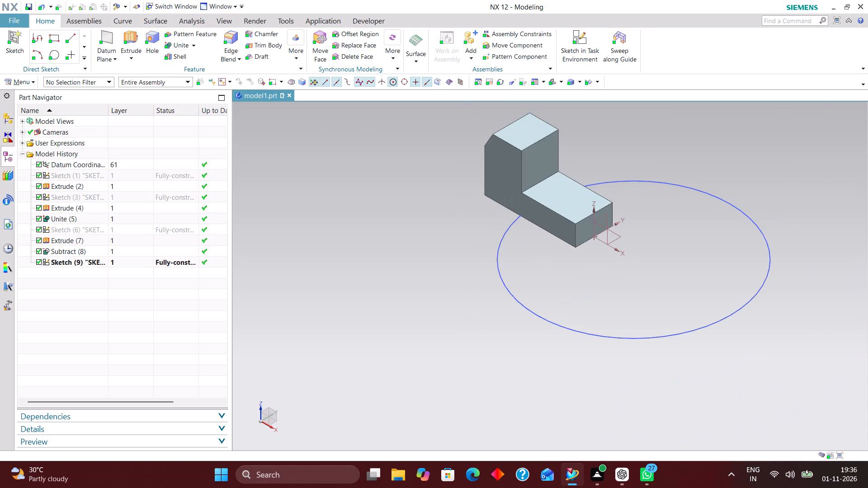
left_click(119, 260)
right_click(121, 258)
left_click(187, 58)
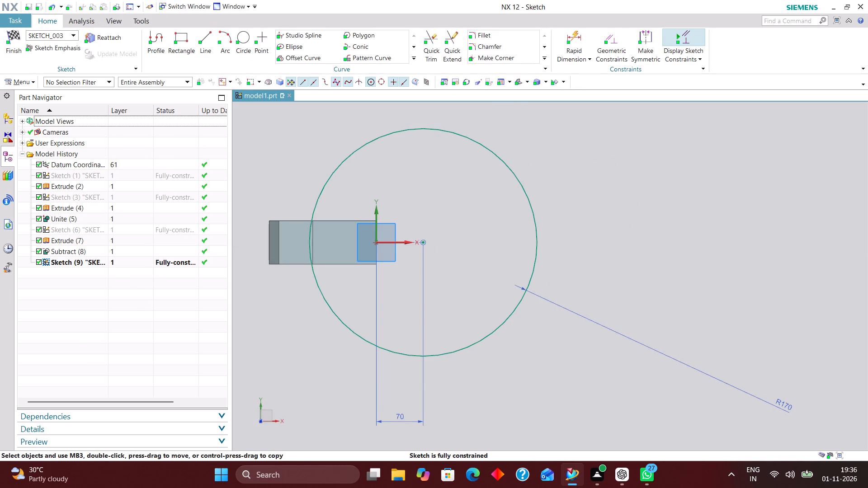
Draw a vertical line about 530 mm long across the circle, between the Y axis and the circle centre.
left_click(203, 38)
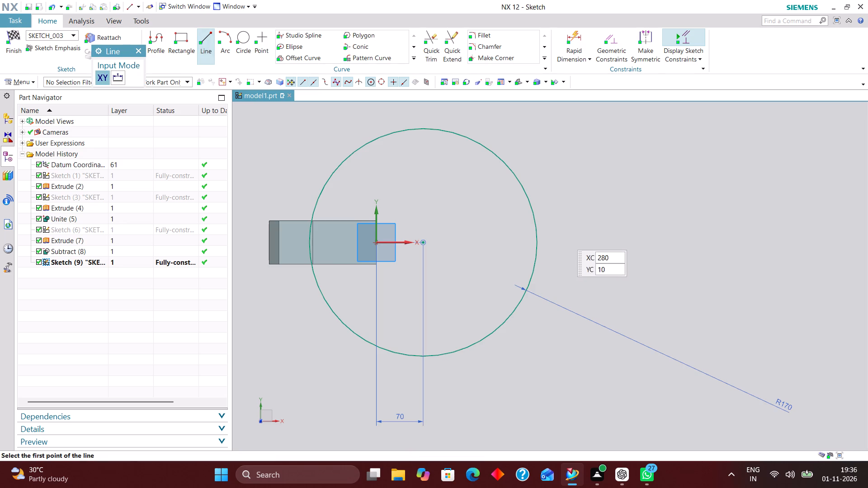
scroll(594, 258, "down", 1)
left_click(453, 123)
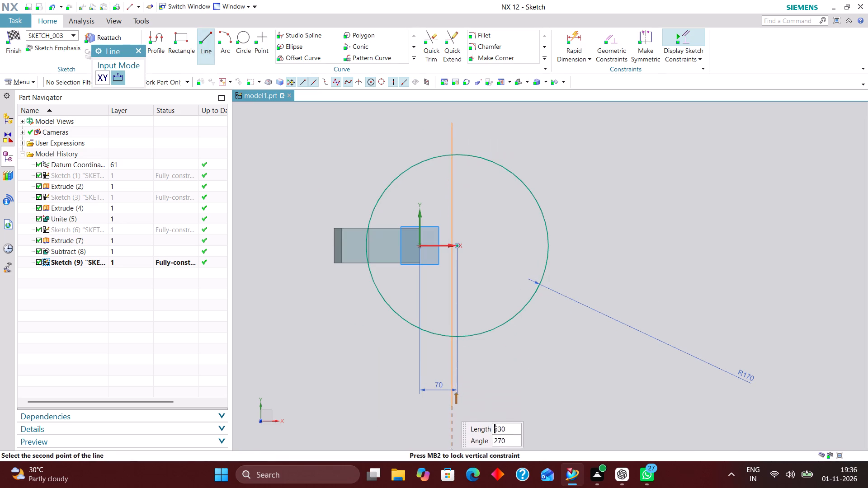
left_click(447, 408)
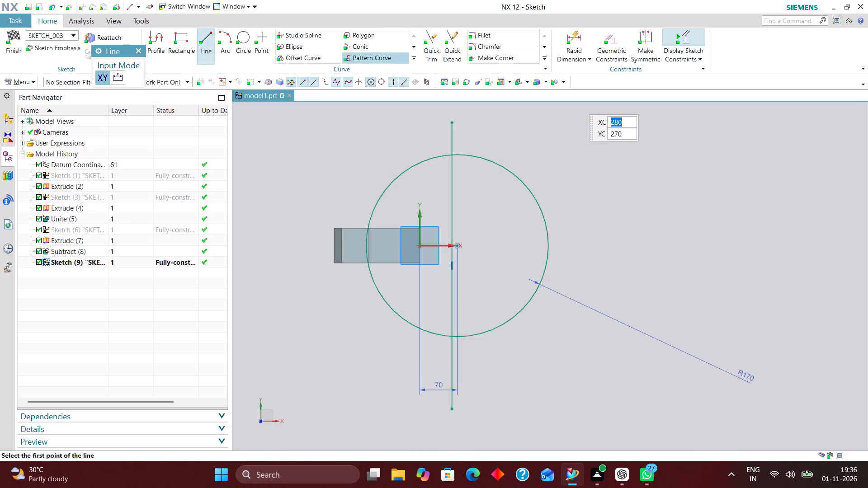
Draw two horizontal lines across the full width of the circle, one above and one below the bracket.
scroll(424, 241, "up", 1)
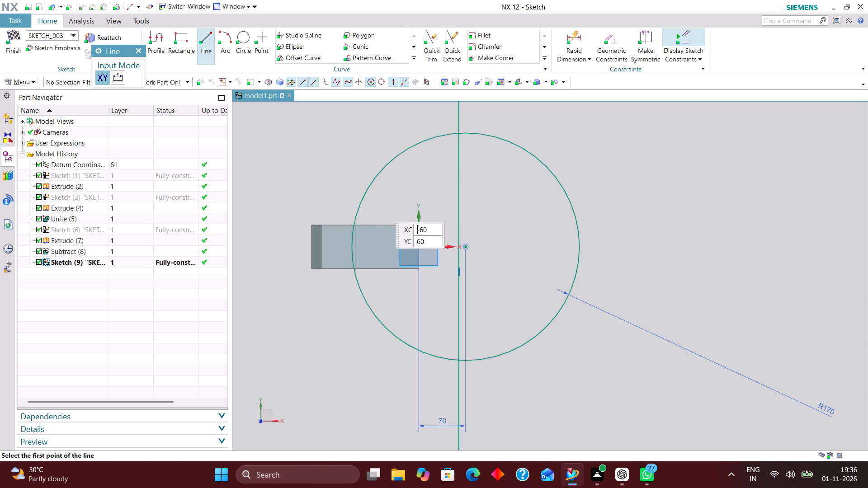
left_click(323, 202)
left_click(609, 193)
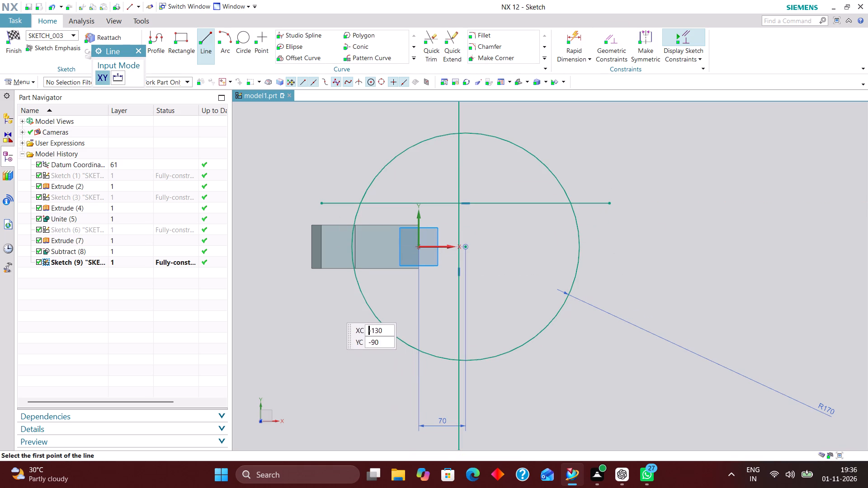
left_click(329, 299)
left_click(623, 297)
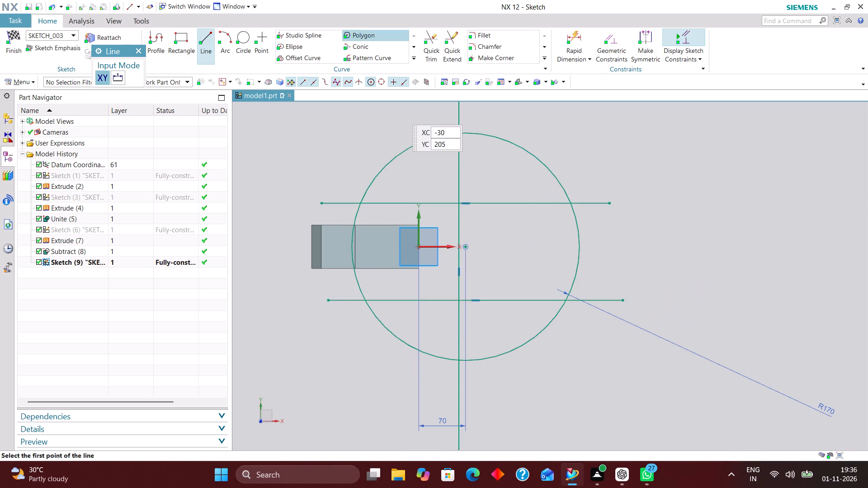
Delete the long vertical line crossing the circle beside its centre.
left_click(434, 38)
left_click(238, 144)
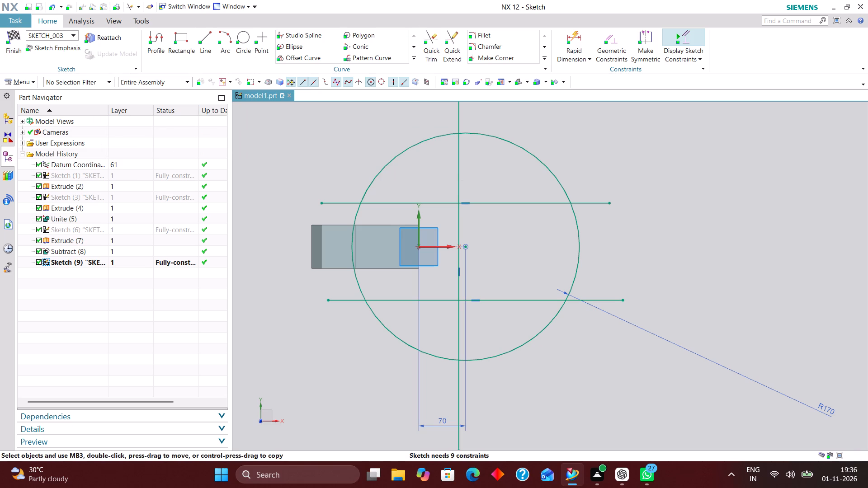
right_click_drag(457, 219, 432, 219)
Move the two horizontal lines closer to the bracket's upper and lower edges.
left_click_drag(470, 203, 468, 206)
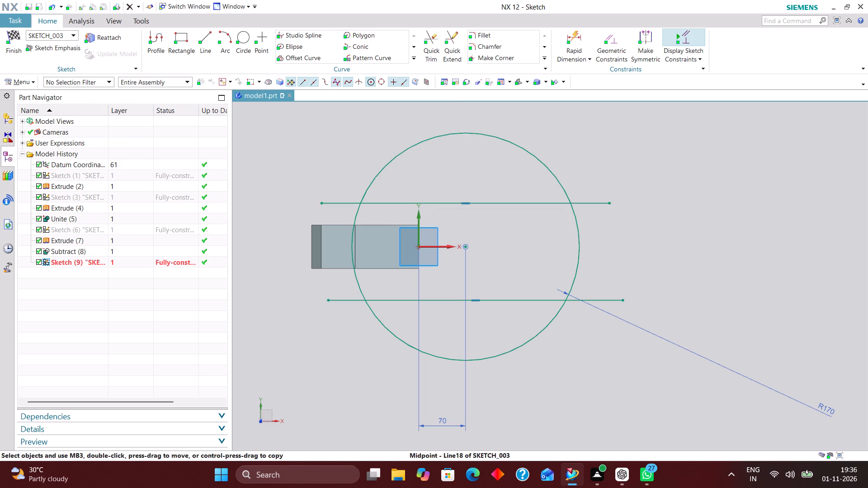
left_click_drag(468, 206, 468, 213)
left_click_drag(479, 302, 471, 294)
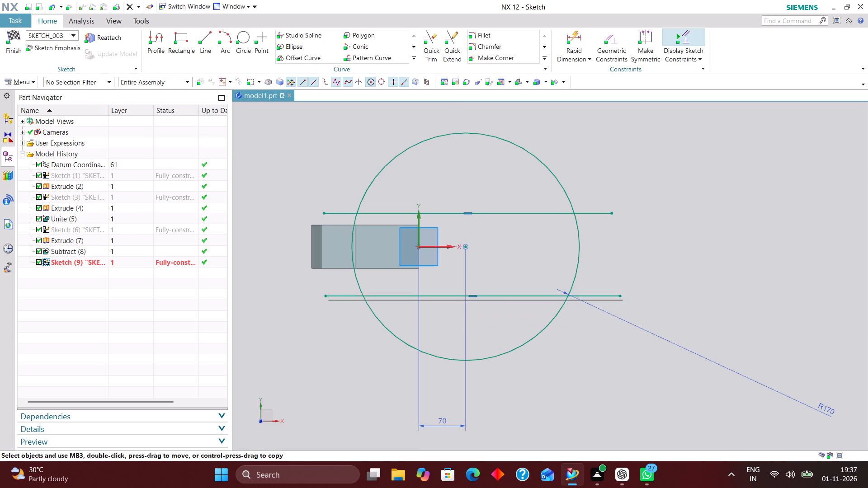
left_click_drag(471, 294, 453, 276)
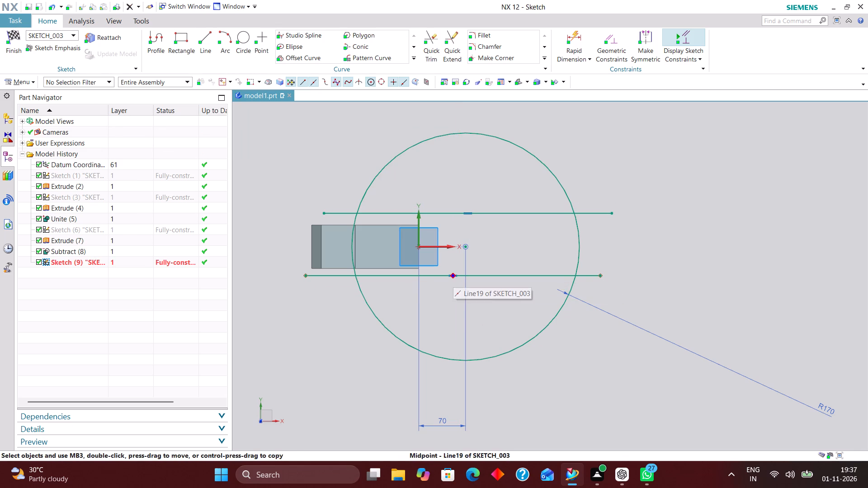
left_click_drag(455, 214, 451, 220)
left_click(458, 276)
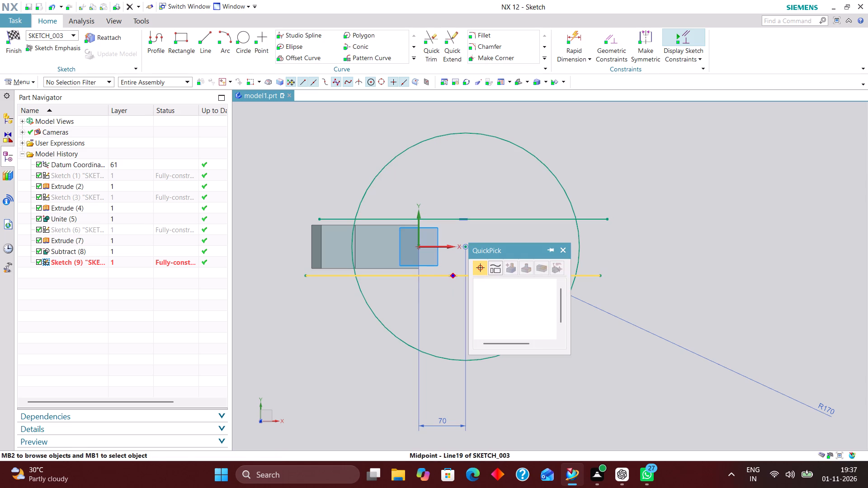
left_click(681, 240)
left_click_drag(492, 217, 486, 216)
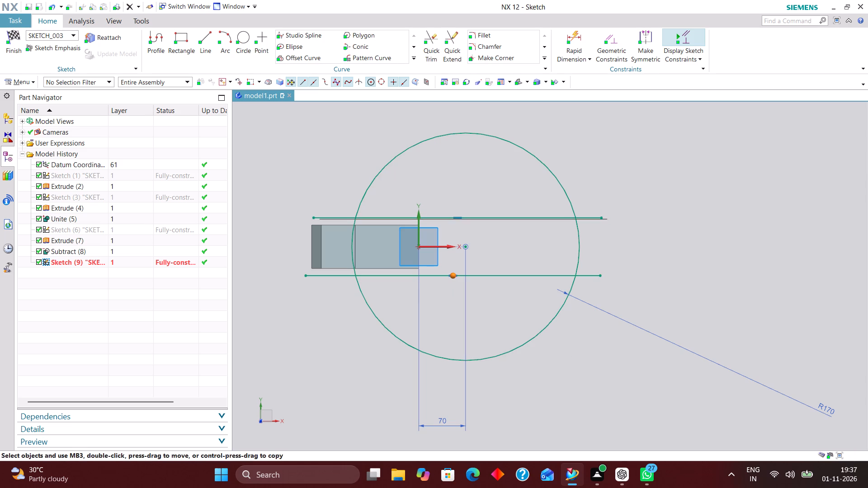
left_click_drag(486, 216, 486, 216)
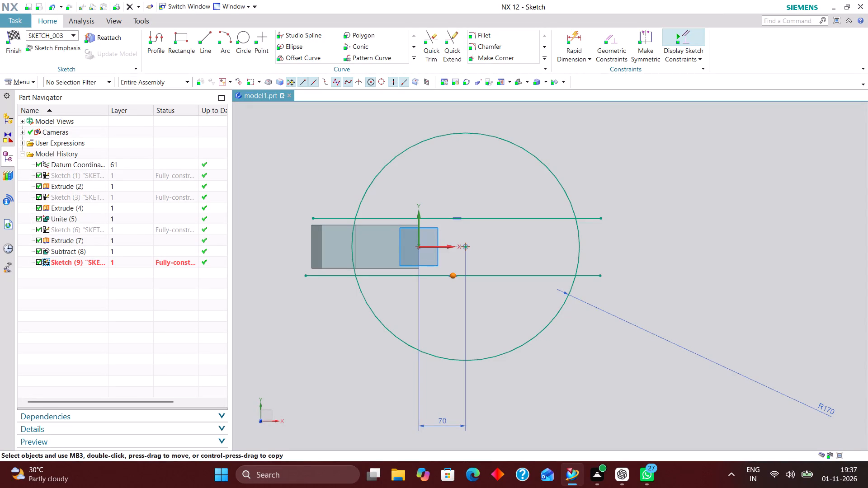
Draw a vertical line along the Y axis, crossing both horizontal lines but ending inside the circle.
scroll(377, 269, "up", 2)
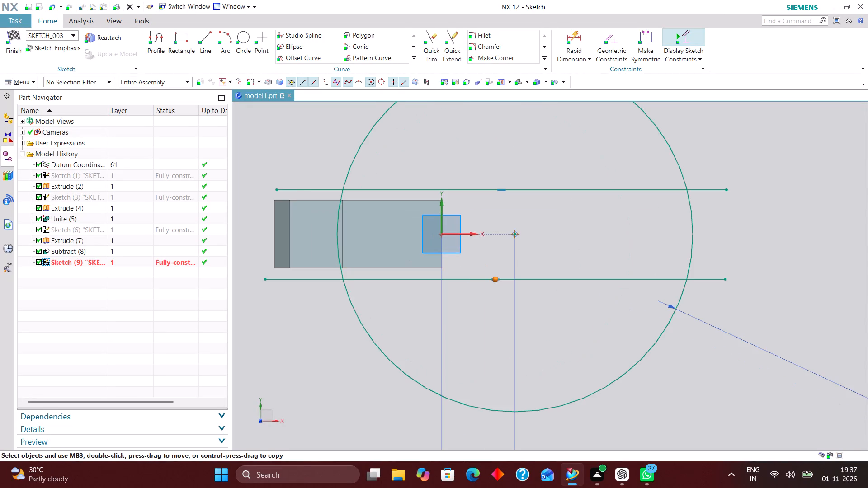
scroll(389, 225, "down", 1)
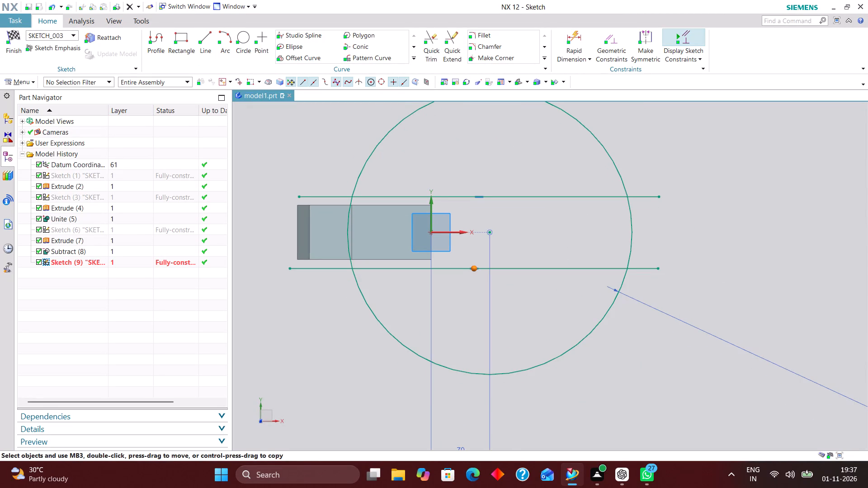
left_click(208, 34)
left_click(429, 148)
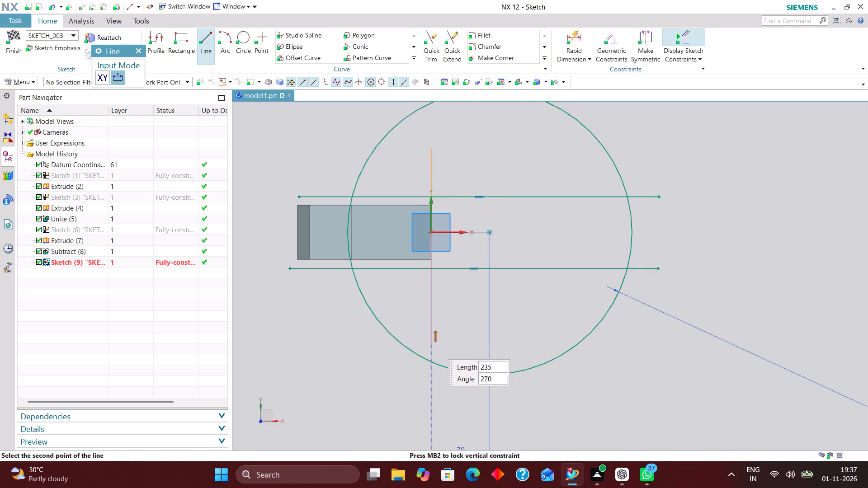
left_click(427, 312)
Apply a point-on-curve constraint between the new vertical line and the Y axis.
left_click(610, 43)
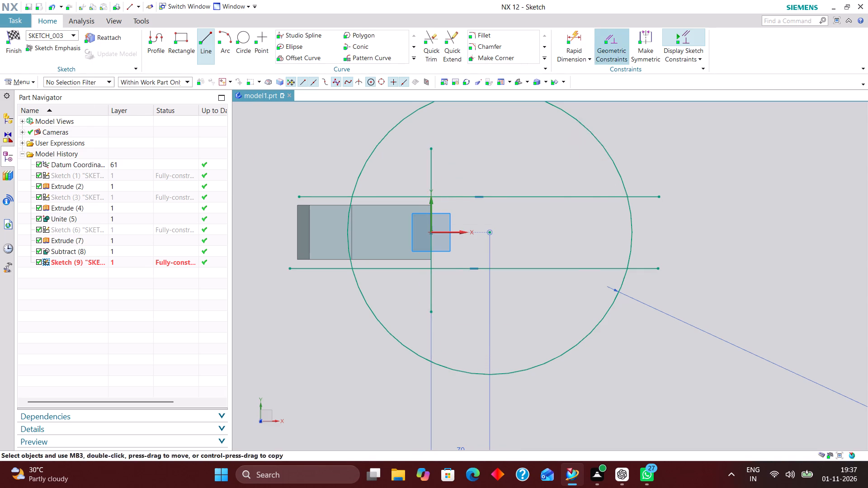
left_click(430, 230)
left_click(432, 213)
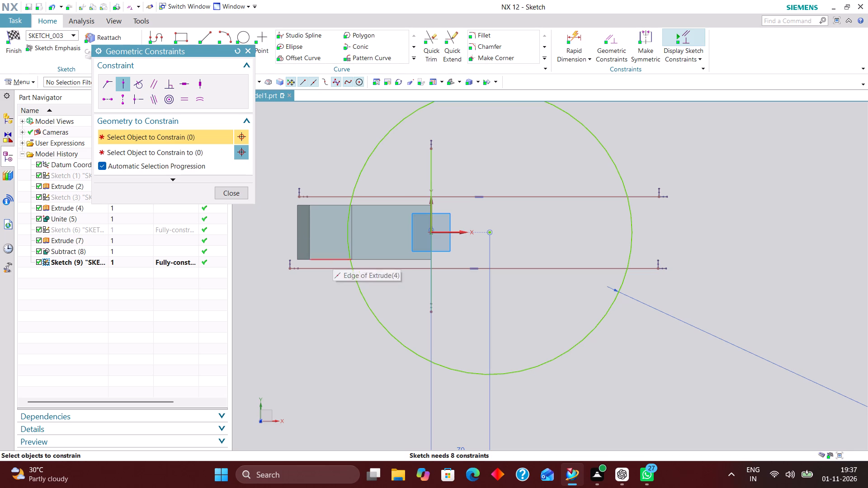
left_click(239, 190)
Stretch both ends of the vertical line until they extend beyond the circle.
left_click_drag(433, 310, 416, 387)
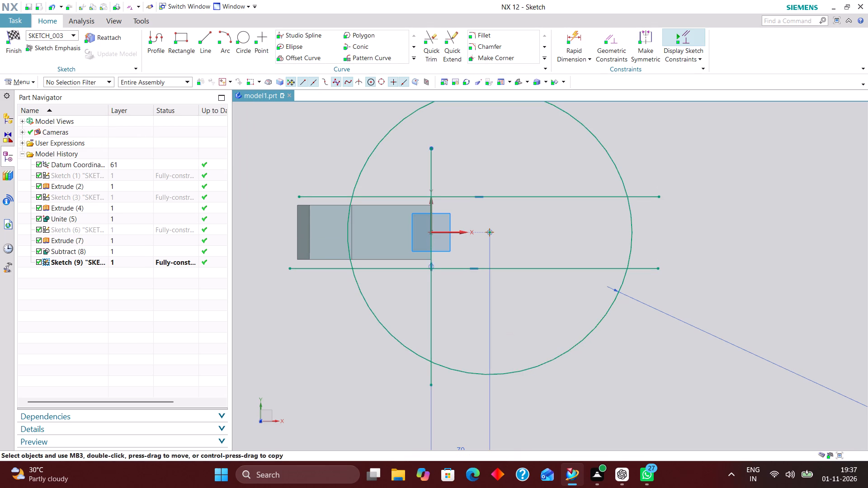
left_click_drag(416, 387, 415, 393)
scroll(435, 327, "down", 3)
scroll(432, 248, "up", 6)
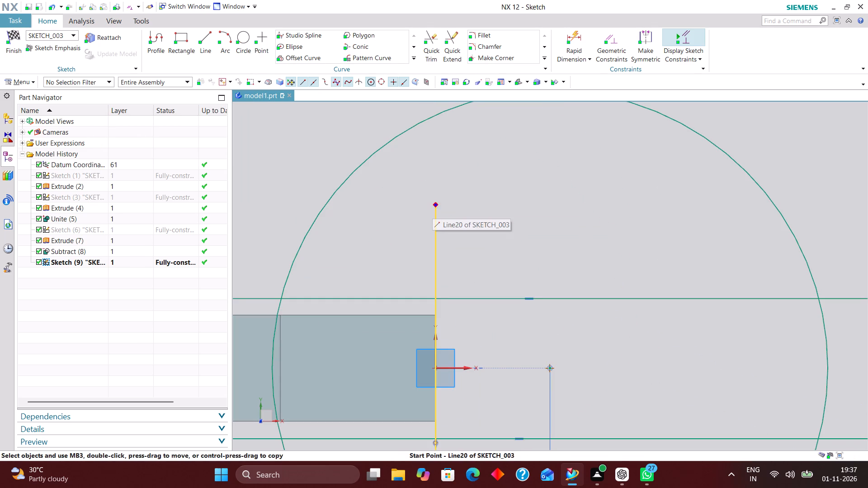
scroll(443, 244, "down", 3)
scroll(438, 205, "up", 3)
left_click_drag(442, 244, 449, 114)
Trim the vertical line's upper overhang and the circle's portion on the +X side, keeping the arc over the bracket.
scroll(453, 199, "down", 5)
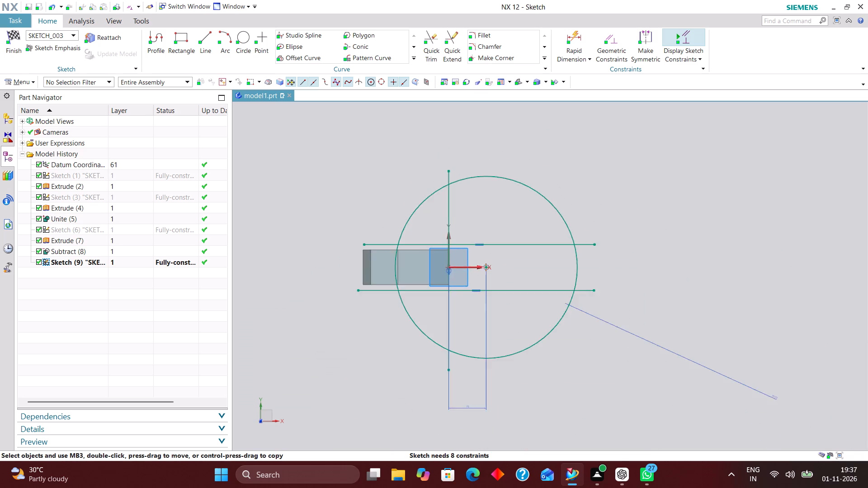
scroll(459, 251, "up", 2)
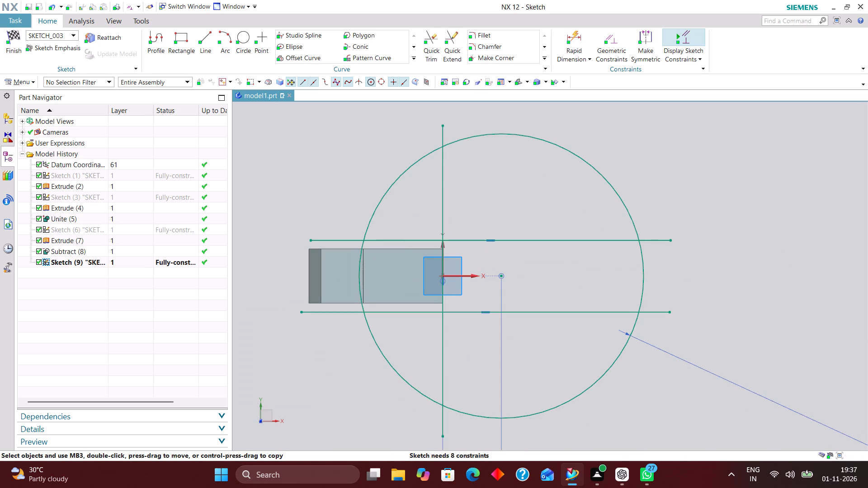
left_click(435, 40)
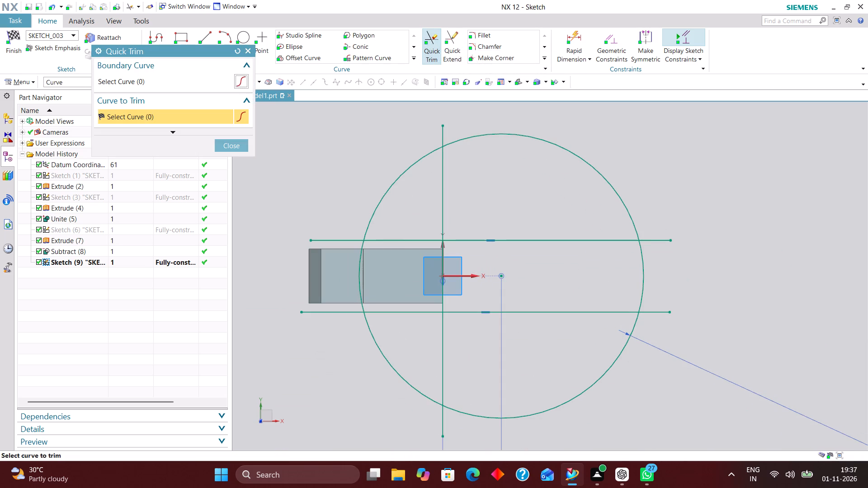
left_click(443, 128)
left_click(464, 136)
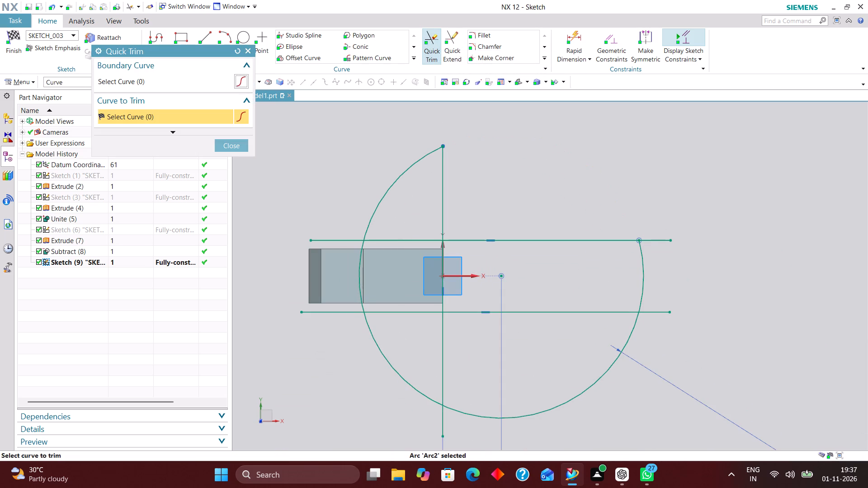
left_click(645, 281)
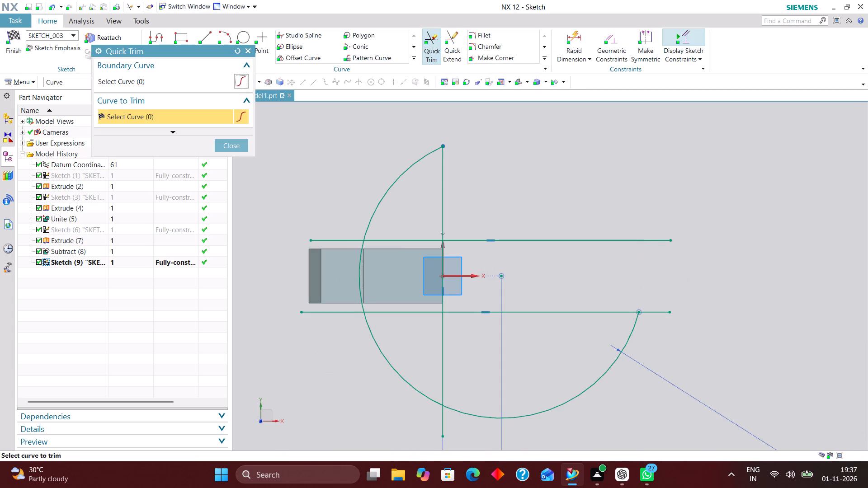
left_click(623, 346)
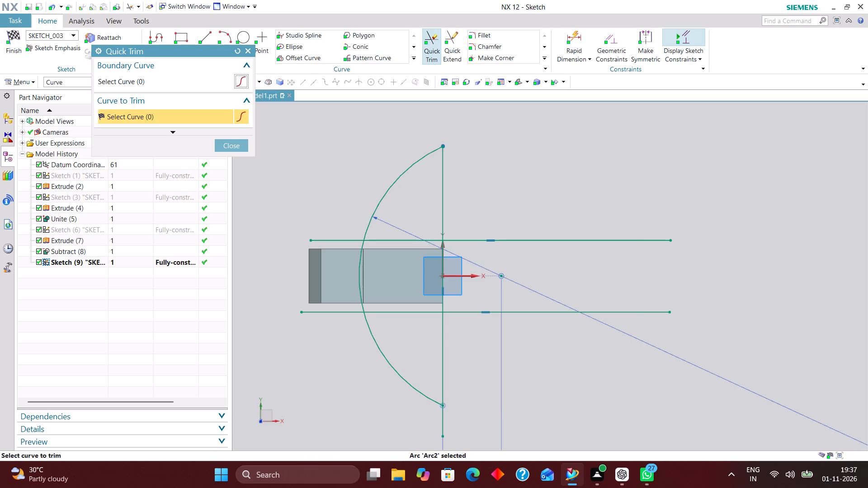
scroll(393, 271, "up", 1)
left_click(243, 147)
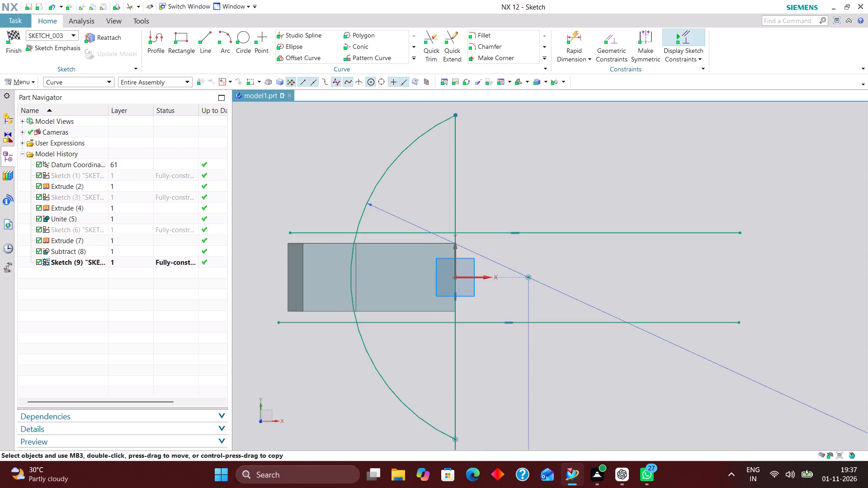
Dimension the upper horizontal line 40 mm from the X axis using the Inferred method.
scroll(429, 264, "up", 2)
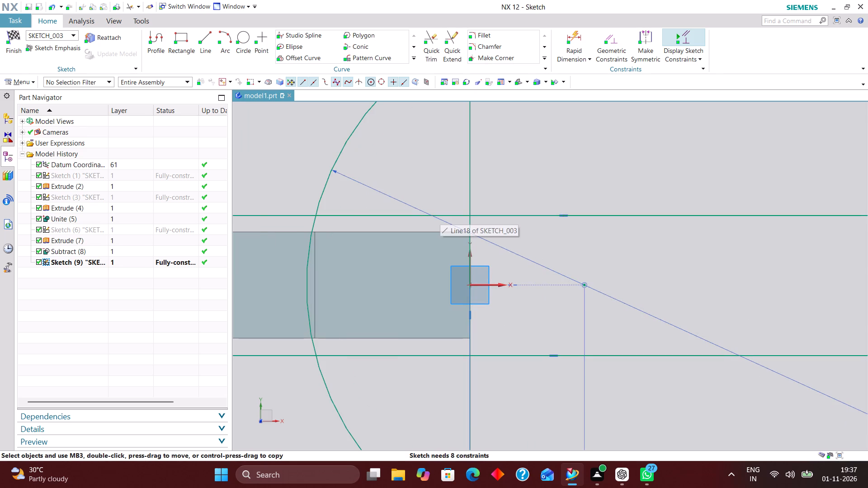
scroll(478, 204, "down", 2)
left_click(579, 38)
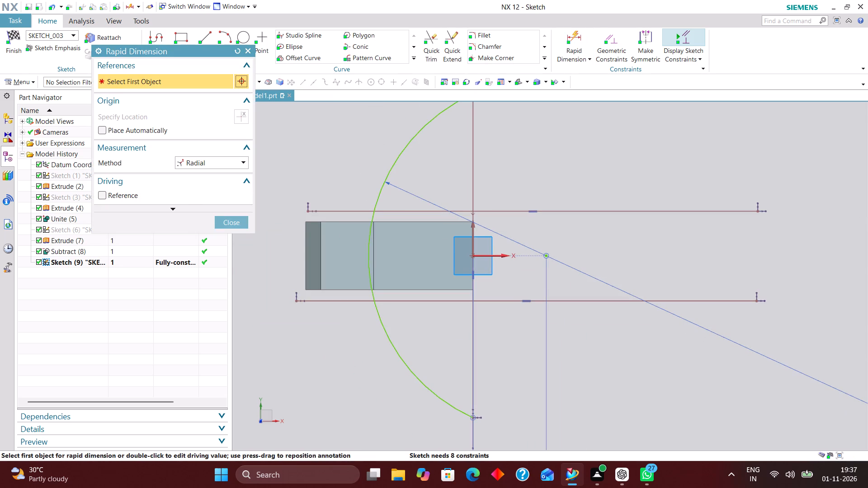
left_click(243, 168)
left_click(229, 173)
left_click(492, 257)
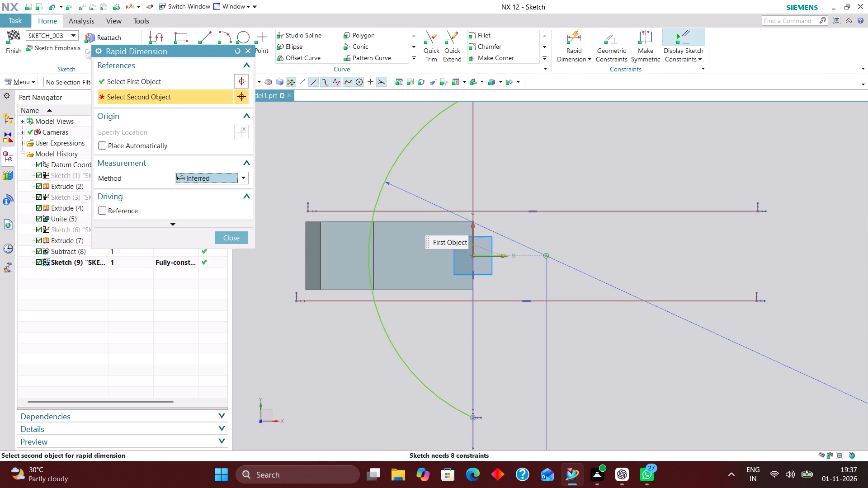
left_click(500, 212)
left_click(592, 169)
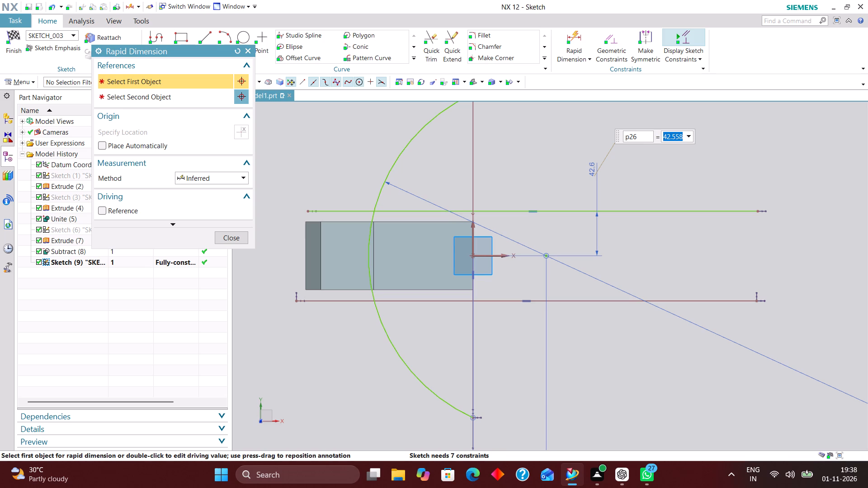
key("4")
key("0")
key("Return")
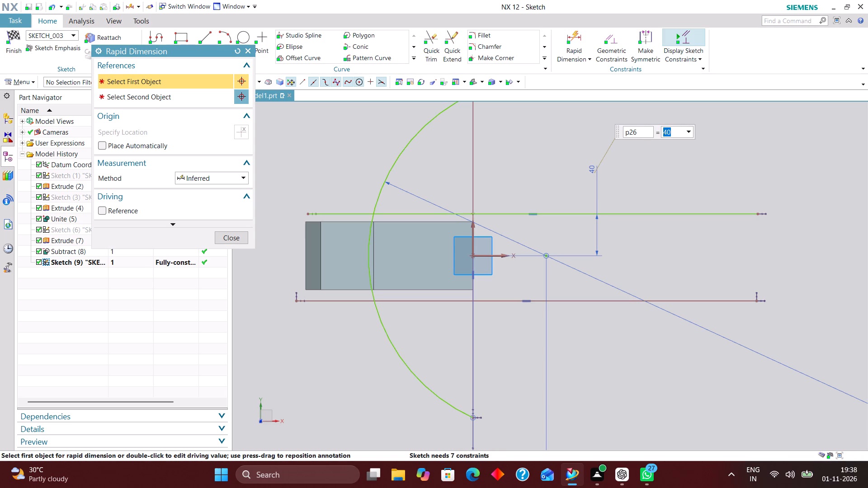
Dimension the lower horizontal line 40 mm from the X axis.
left_click(486, 256)
left_click(509, 300)
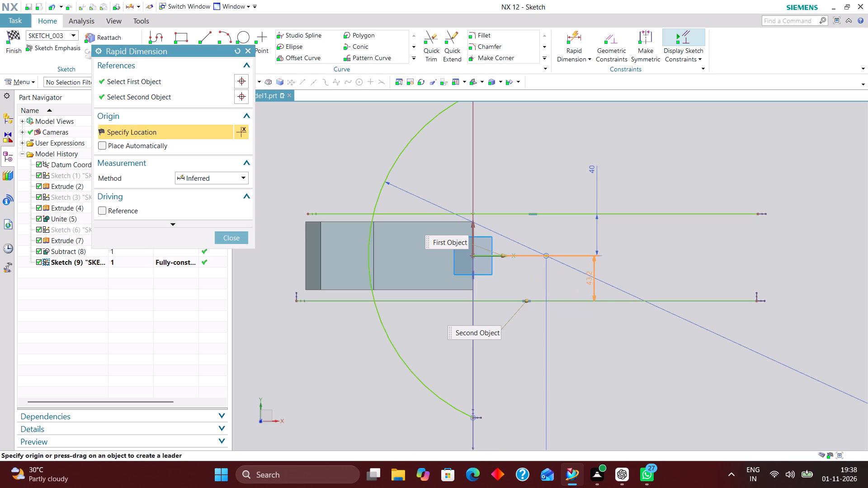
left_click(603, 333)
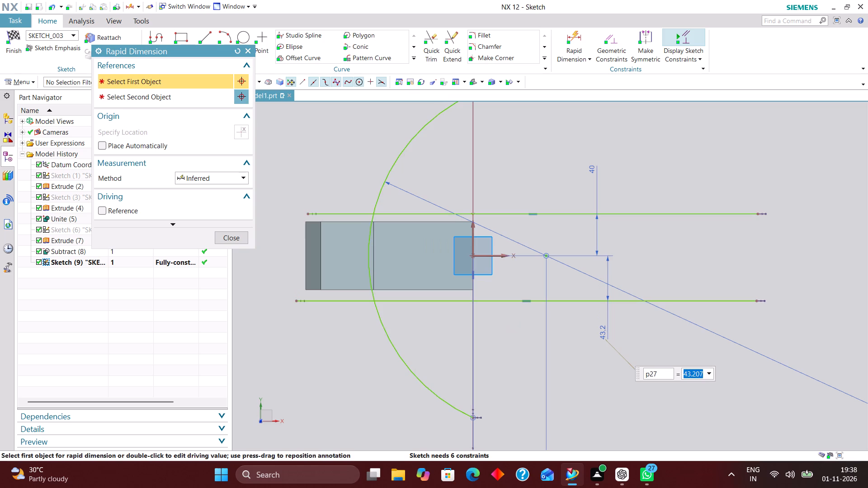
type("40")
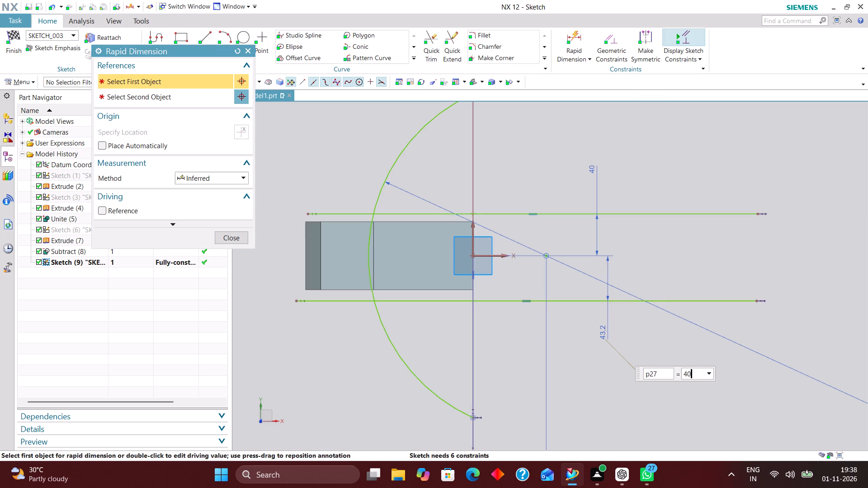
key("Return")
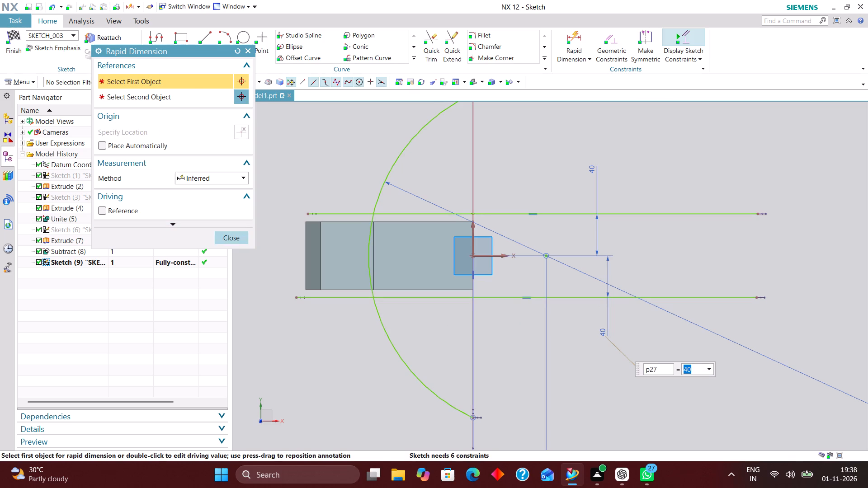
left_click(234, 239)
Trim the overhanging parts of the arc, the vertical line and both horizontal lines to leave one closed four-sided profile.
scroll(741, 336, "down", 2)
scroll(867, 319, "up", 1)
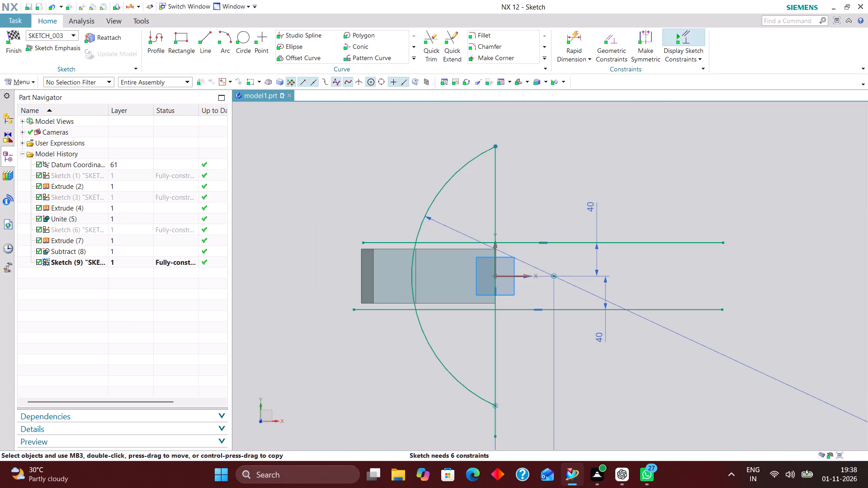
left_click(433, 37)
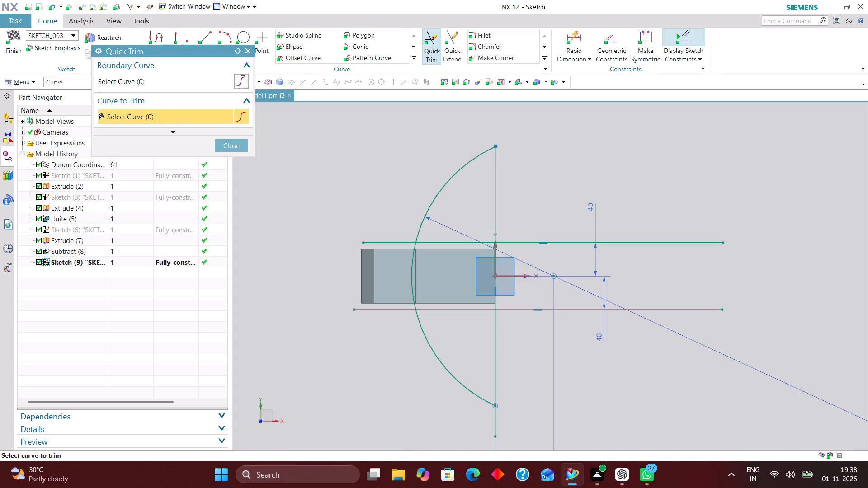
scroll(449, 224, "up", 3)
left_click(388, 237)
scroll(463, 191, "down", 1)
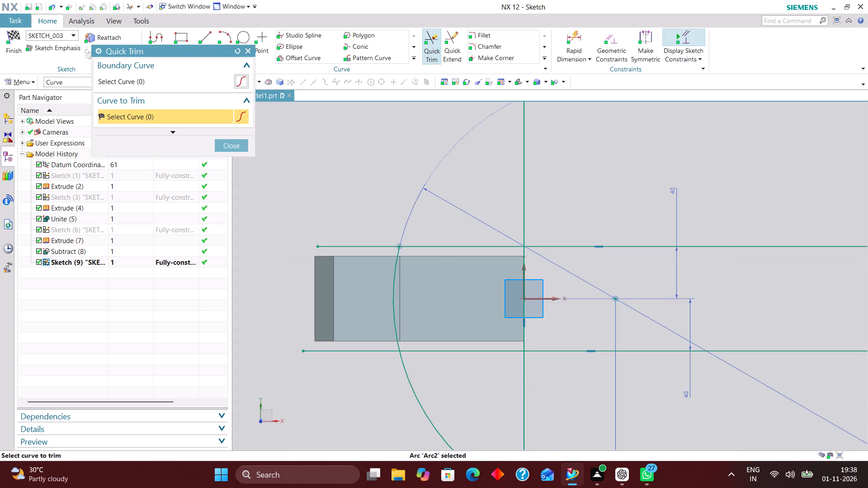
left_click(522, 192)
scroll(495, 161, "down", 2)
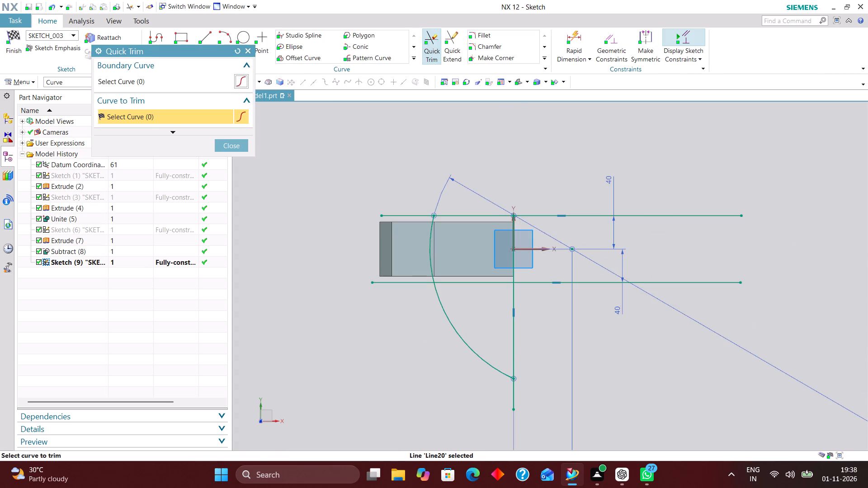
left_click(538, 211)
left_click(571, 284)
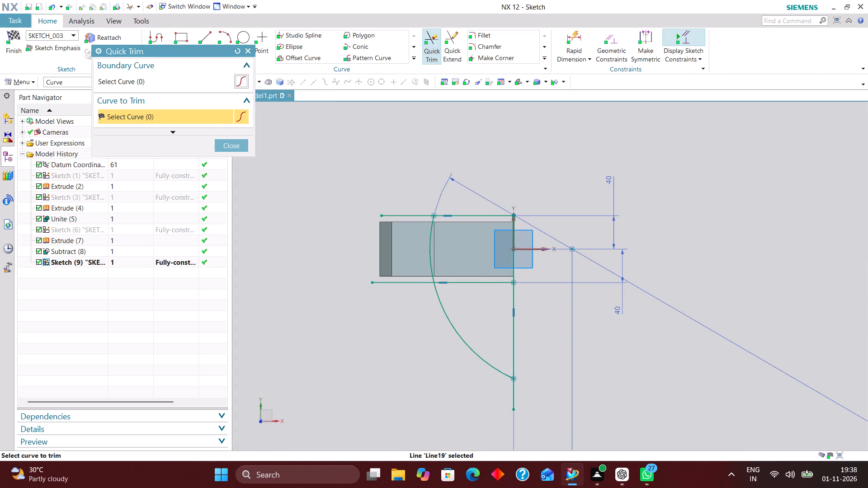
left_click(477, 361)
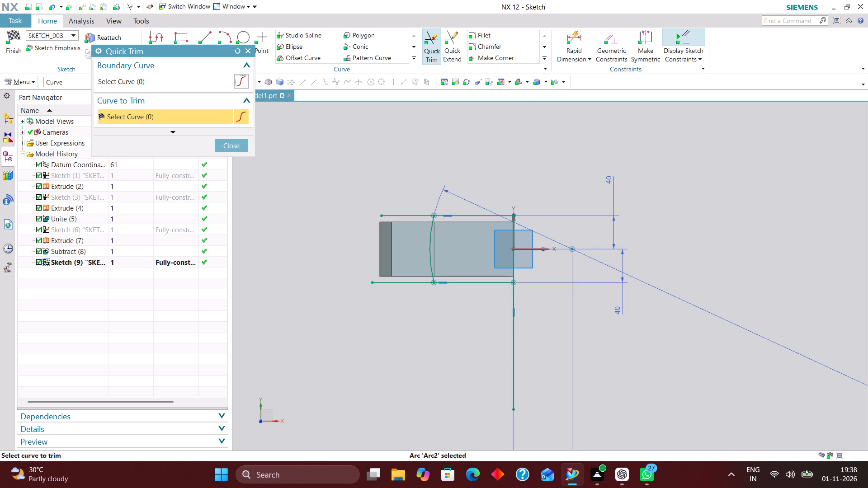
left_click(514, 344)
left_click(394, 283)
left_click(401, 217)
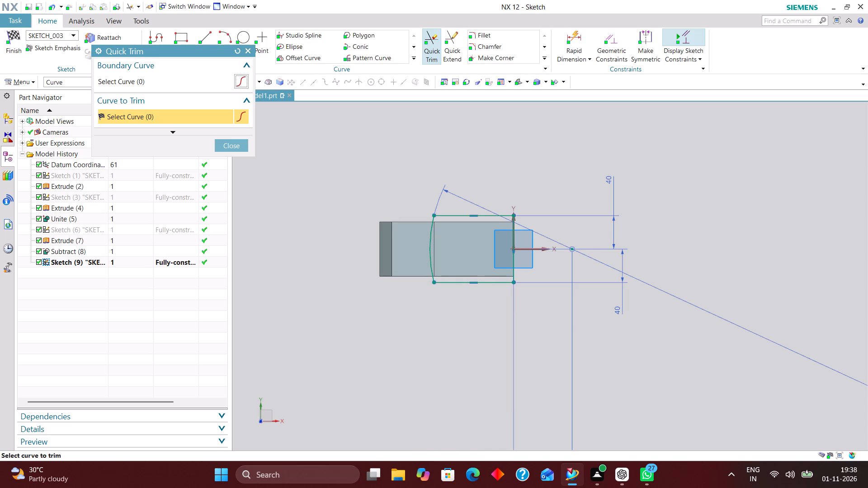
left_click(236, 145)
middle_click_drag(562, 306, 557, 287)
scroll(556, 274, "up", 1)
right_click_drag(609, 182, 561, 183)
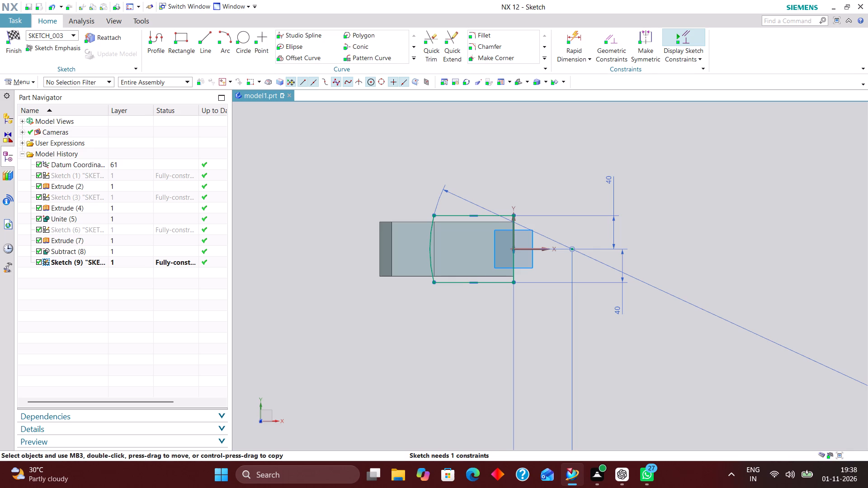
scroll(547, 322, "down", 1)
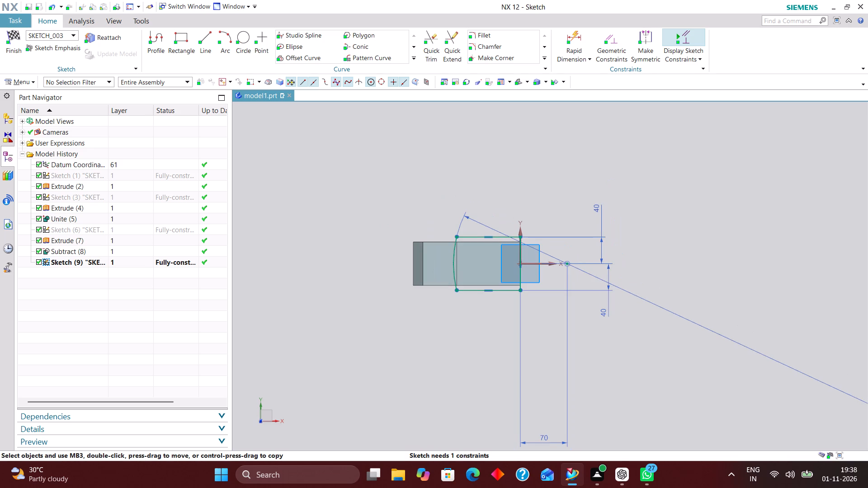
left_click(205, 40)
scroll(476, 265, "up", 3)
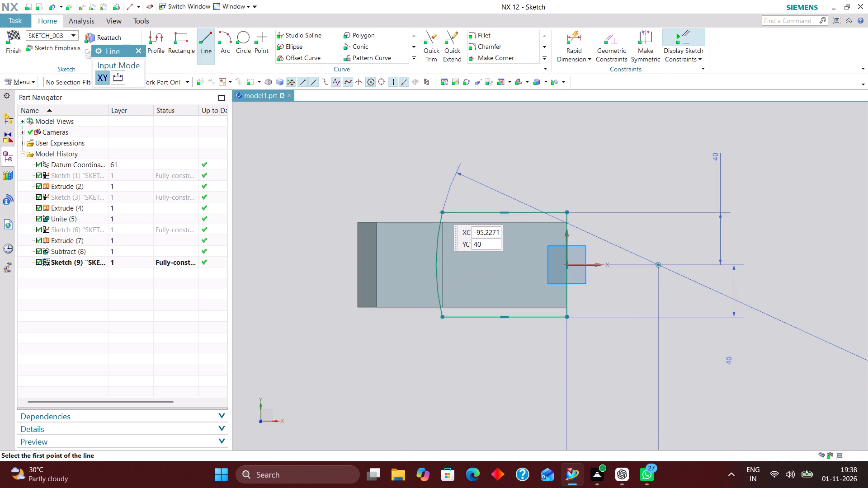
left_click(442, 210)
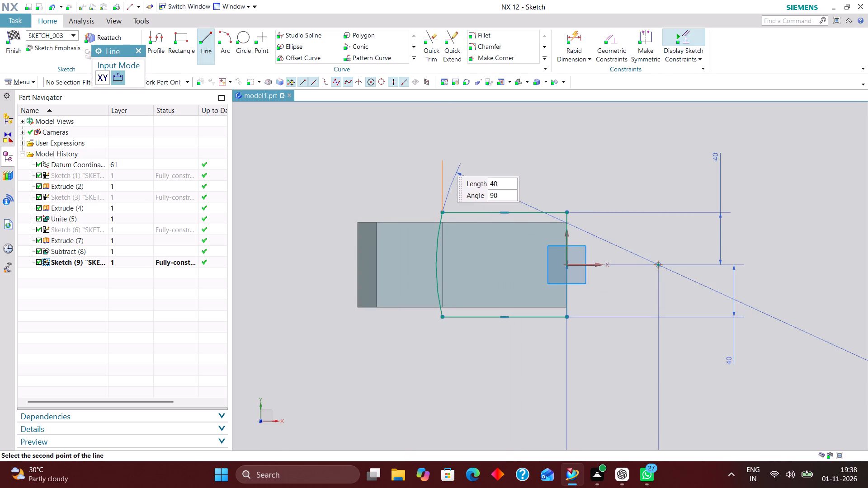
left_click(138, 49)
Finish the XY-plane profile sketch and return to the modeling environment.
scroll(391, 226, "down", 1)
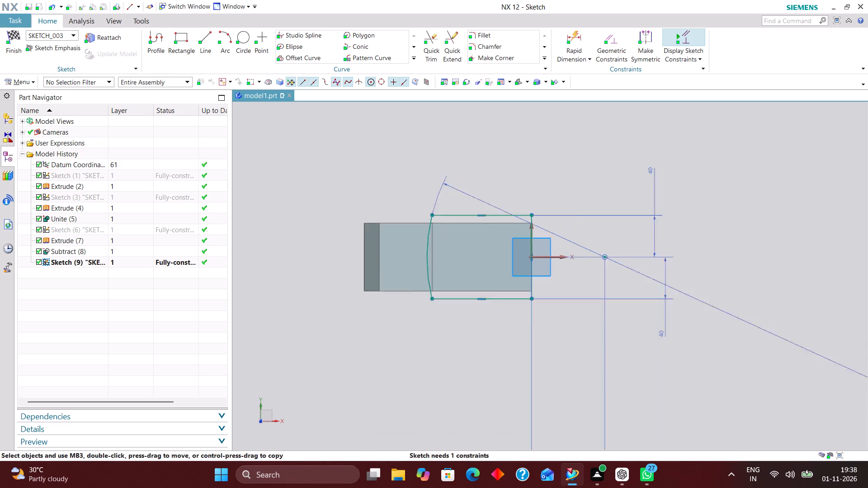
scroll(391, 227, "down", 1)
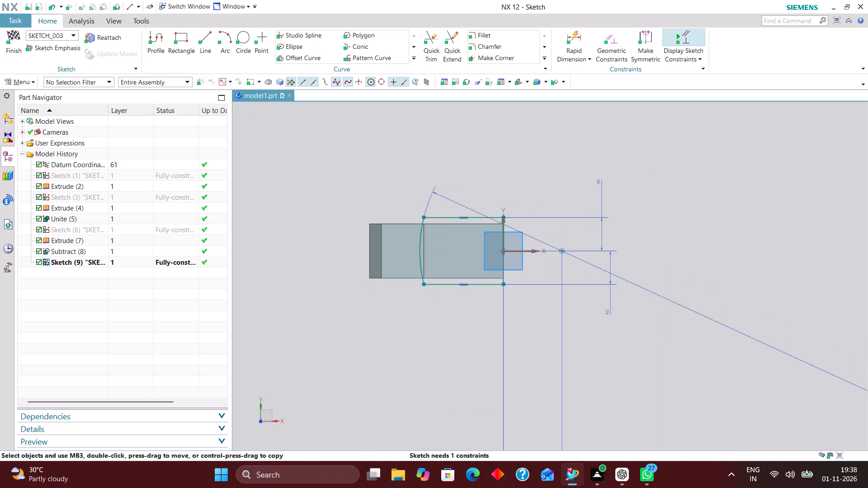
middle_click_drag(483, 331, 483, 318)
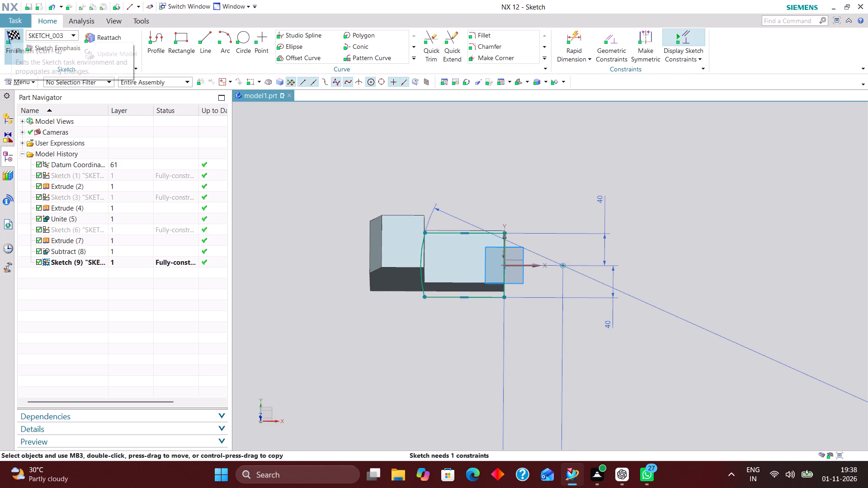
left_click(11, 32)
Extrude the closed arc-and-lines profile upward along Z, stretching the end distance to 103 mm, slightly above the bracket's top.
scroll(512, 391, "down", 2)
scroll(562, 267, "up", 2)
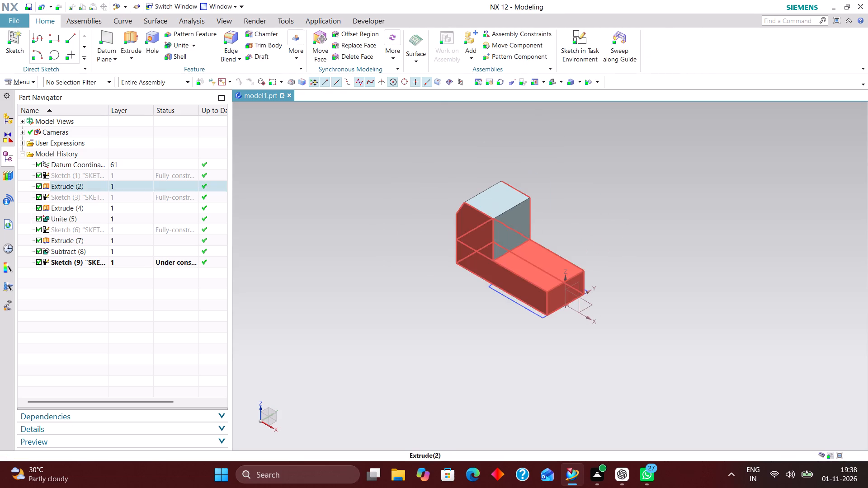
left_click(129, 40)
left_click(73, 260)
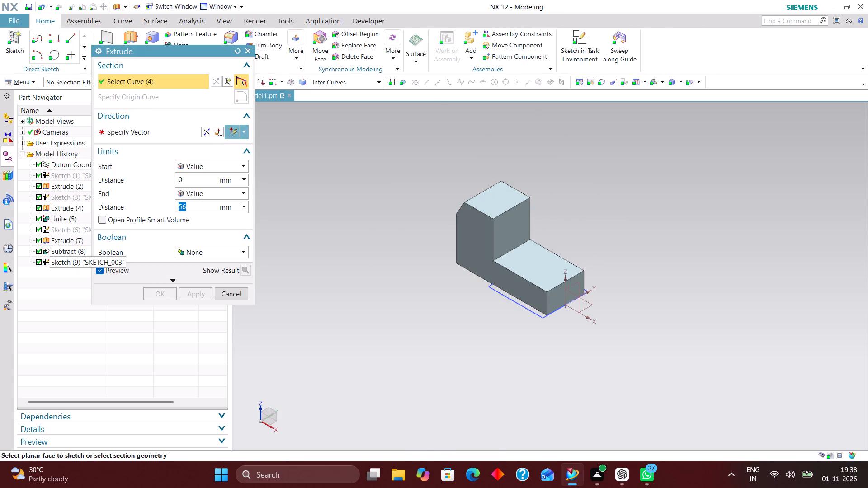
scroll(547, 243, "up", 3)
left_click_drag(527, 263, 527, 249)
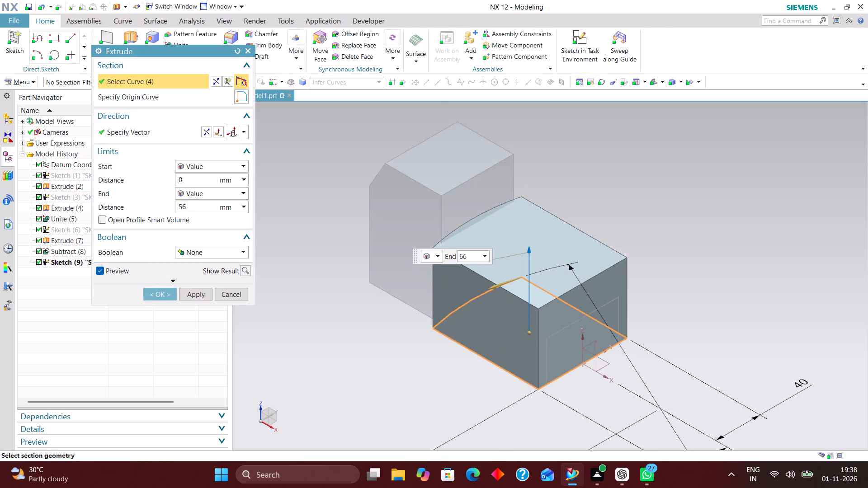
left_click_drag(527, 249, 528, 204)
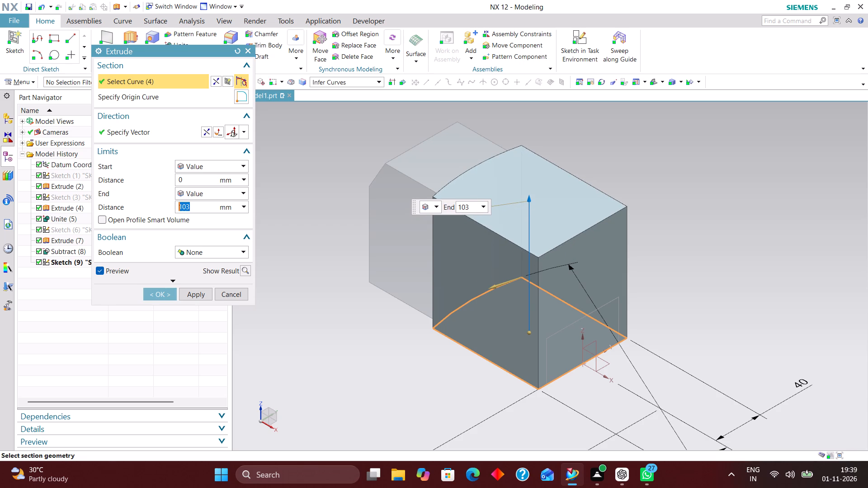
middle_click_drag(746, 263, 781, 247)
scroll(781, 247, "up", 1)
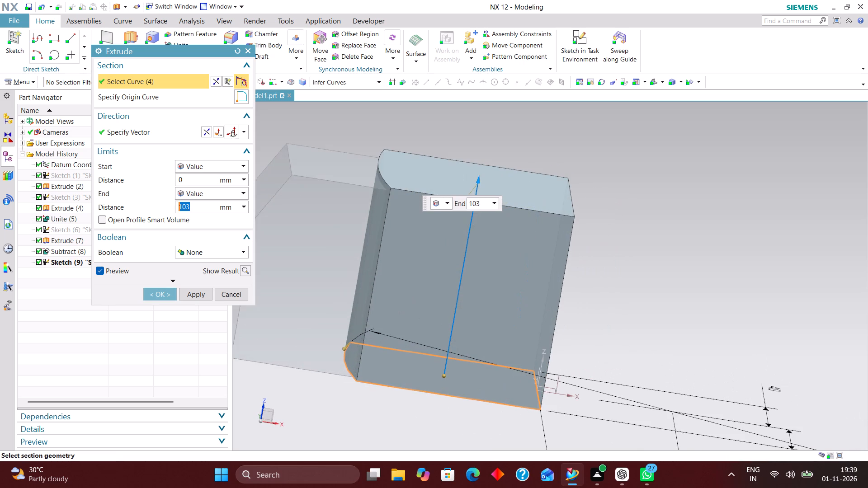
right_click_drag(780, 246, 641, 241)
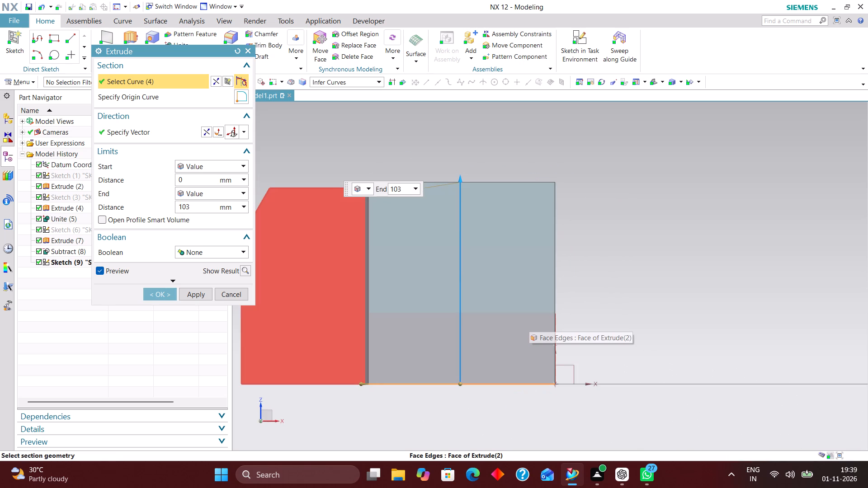
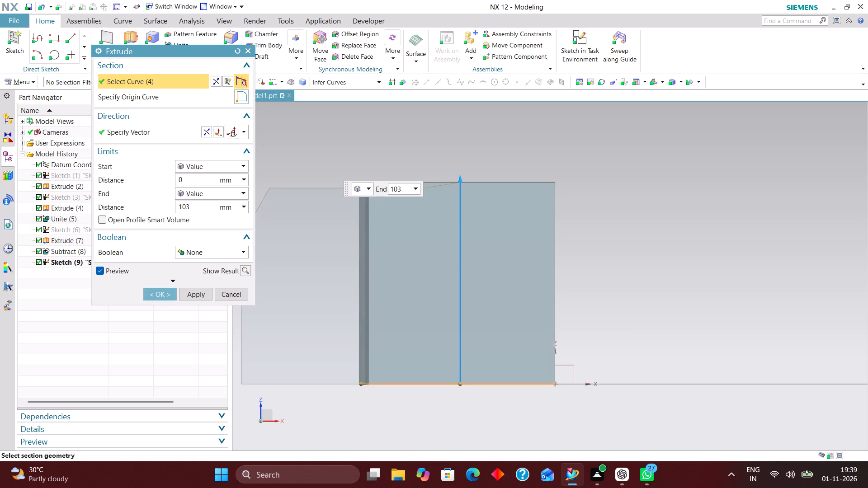
Set the start distance of the closed four-sided profile's extrusion to 36+12 mm above the sketch plane.
scroll(581, 307, "down", 2)
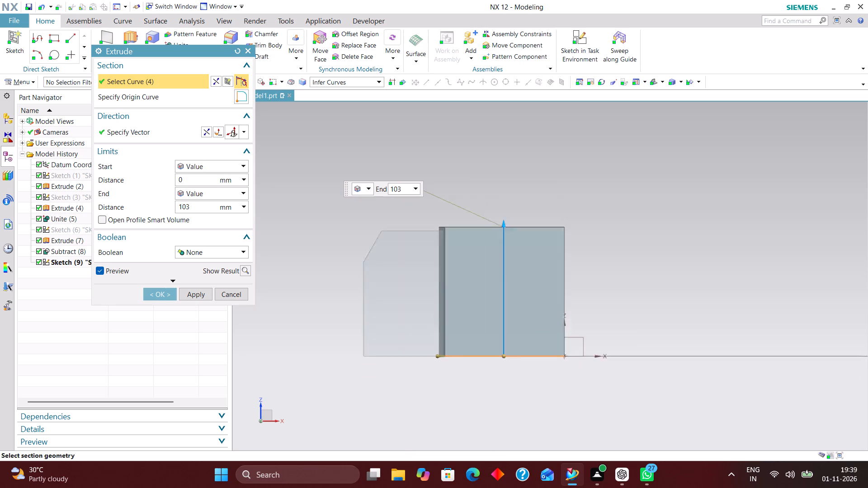
scroll(580, 307, "down", 1)
scroll(553, 304, "up", 1)
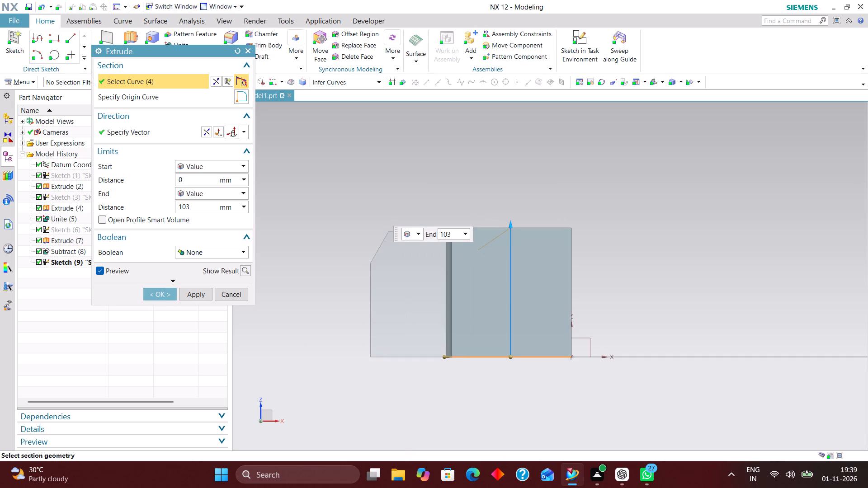
left_click_drag(190, 180, 151, 180)
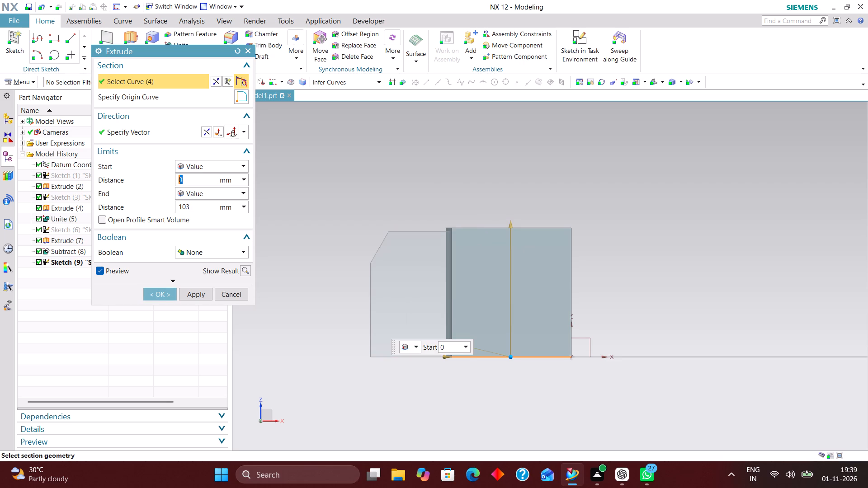
type("36")
key("Return")
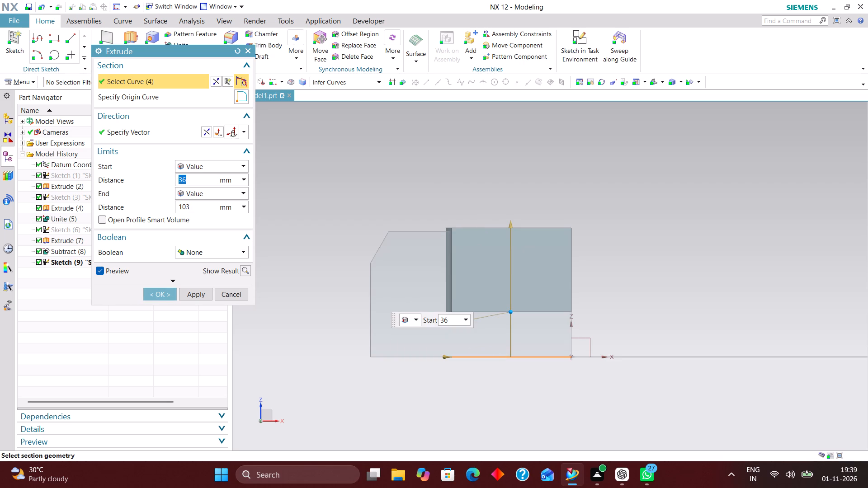
type("36+12")
key("Return")
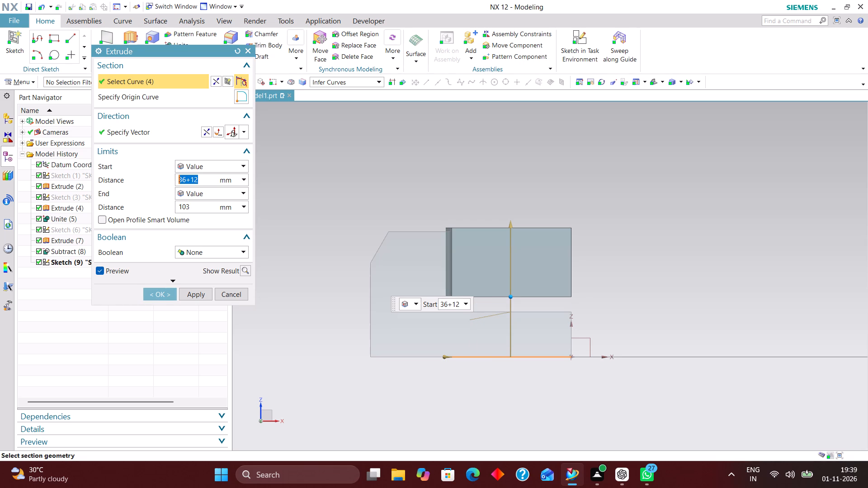
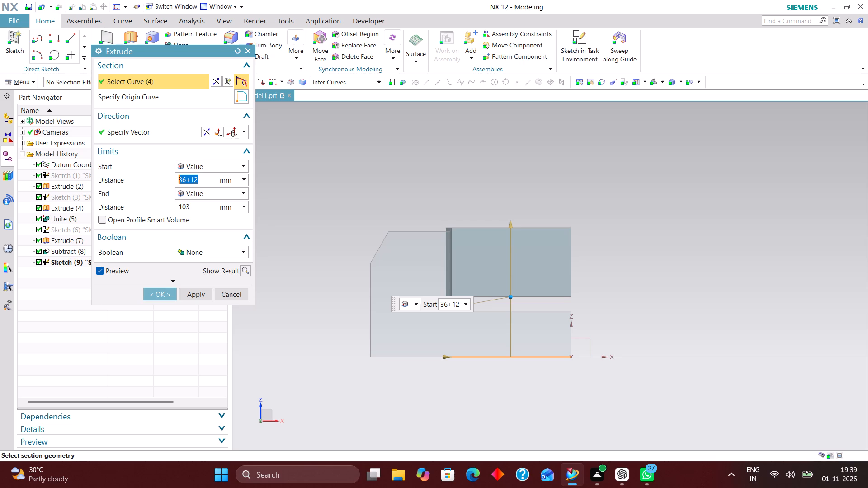
Extrude the arc-sided profile from 36+12 mm to 103 mm as a separate body with no Boolean.
left_click(162, 296)
Examine how the extruded arc-sided block sits against the bracket's upright and above its base.
middle_click_drag(673, 250, 640, 278)
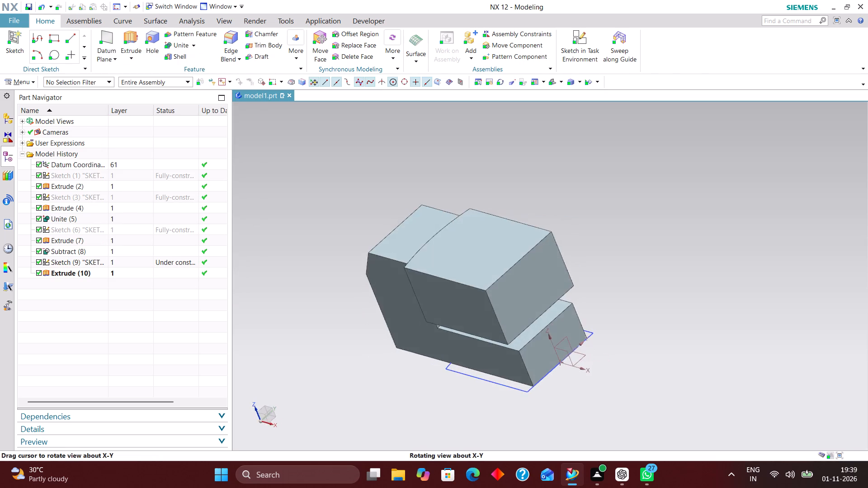
middle_click_drag(640, 278, 661, 276)
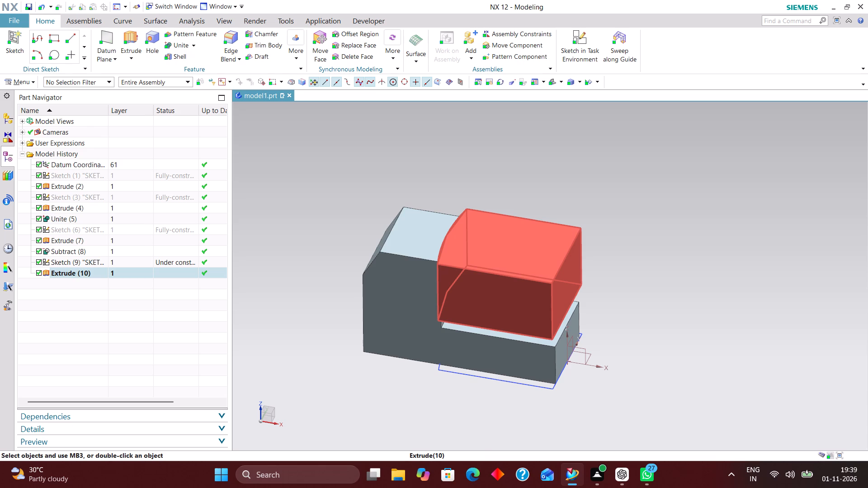
scroll(491, 282, "down", 2)
scroll(469, 270, "up", 2)
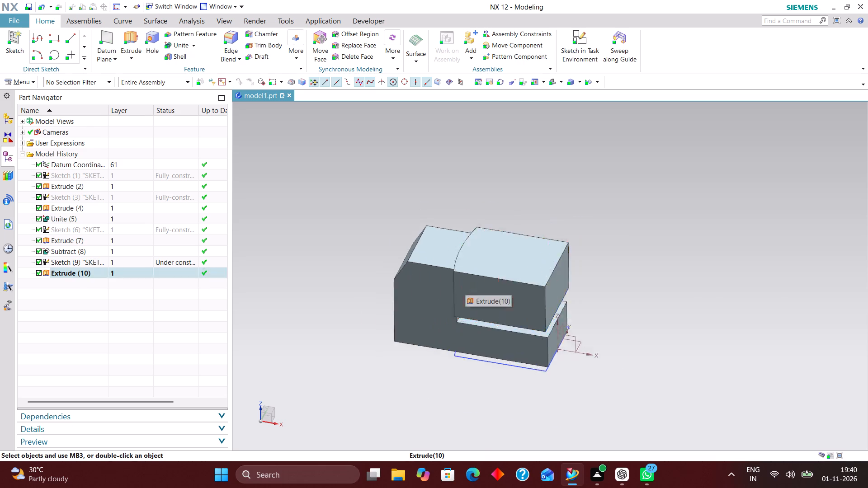
scroll(468, 270, "up", 4)
scroll(610, 182, "down", 3)
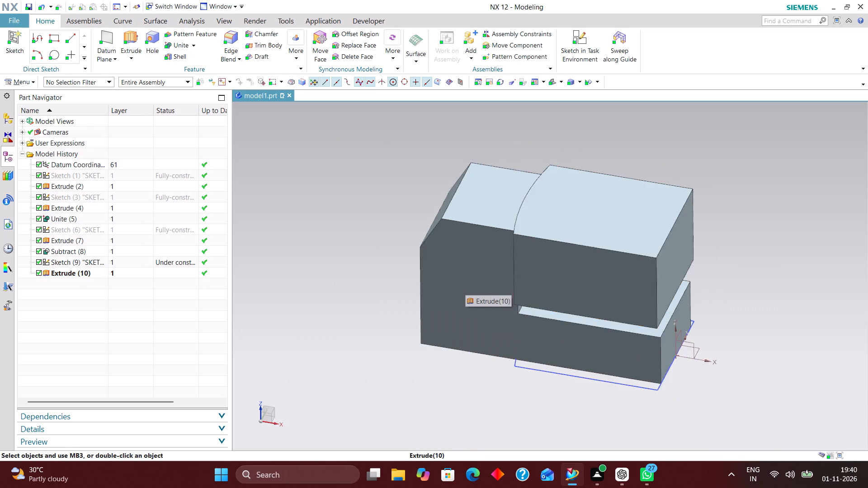
middle_click_drag(644, 166, 639, 160)
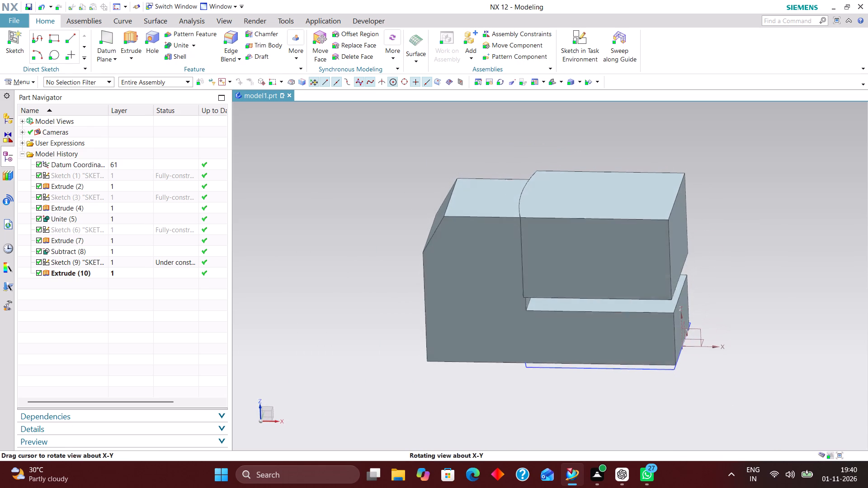
middle_click_drag(639, 160, 638, 160)
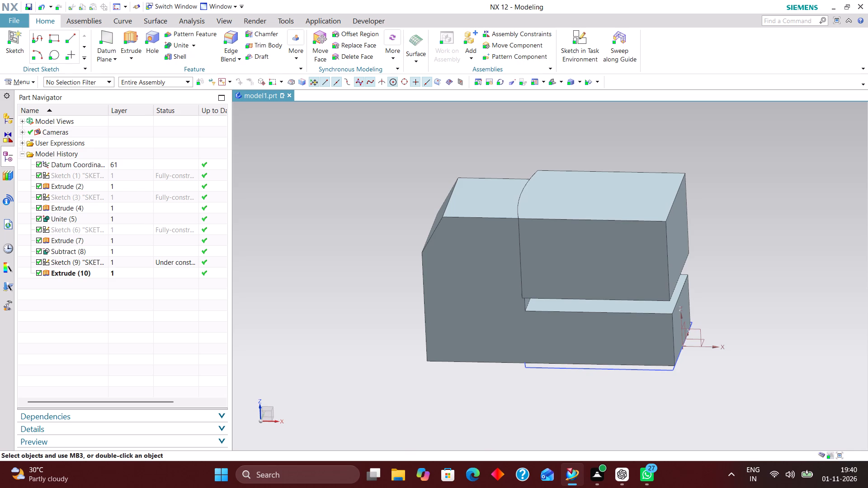
Edit Sketch (3) with rollback, set the upright rectangle's horizontal length to 67 mm, and finish the sketch.
left_click(136, 263)
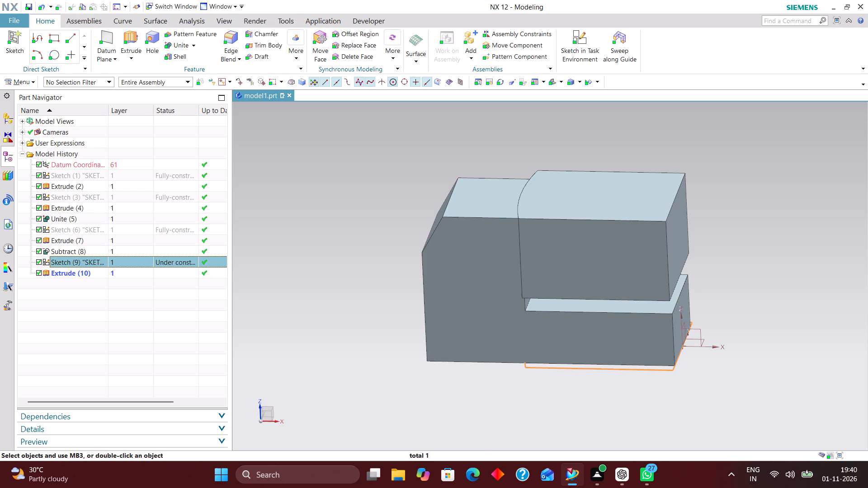
left_click(130, 174)
left_click(132, 196)
right_click(132, 196)
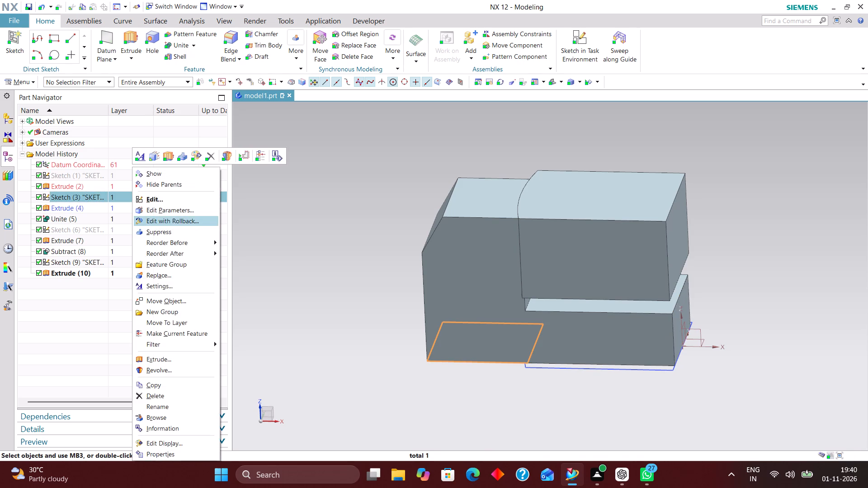
left_click(175, 224)
double_click(404, 323)
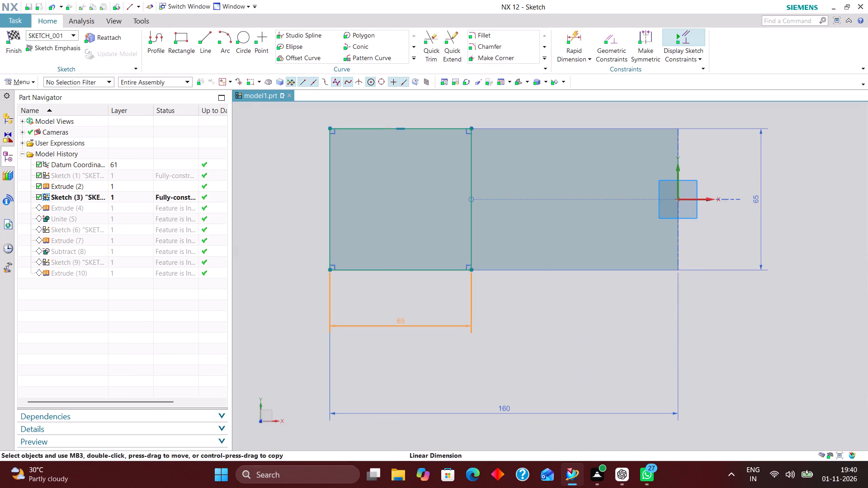
type("67")
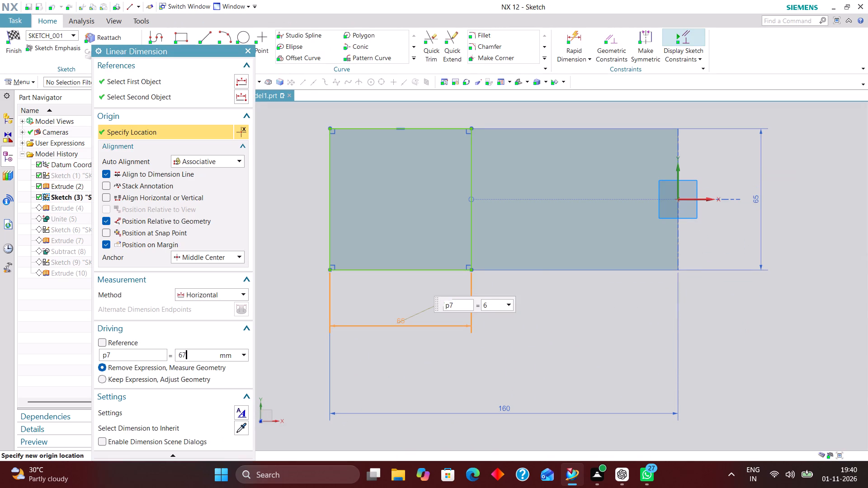
key("Return")
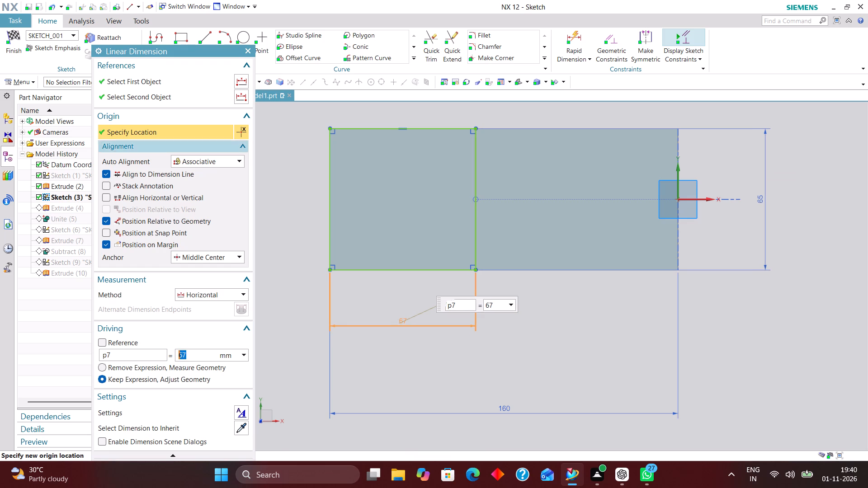
left_click_drag(207, 49, 215, 20)
left_click(239, 439)
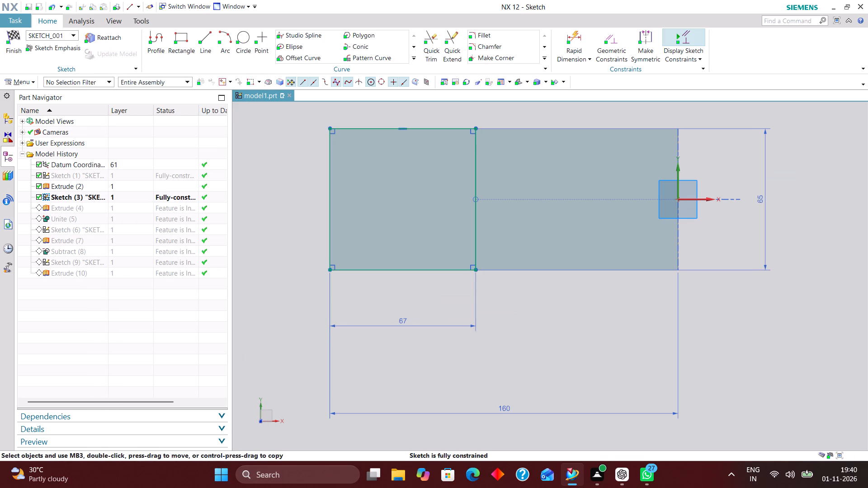
left_click(8, 30)
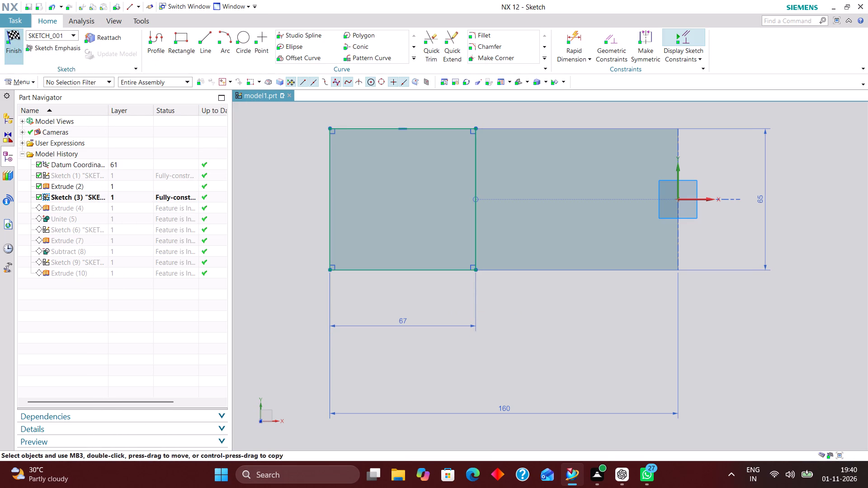
Subtract the arc-sided extruded block from the bracket body.
scroll(715, 202, "up", 2)
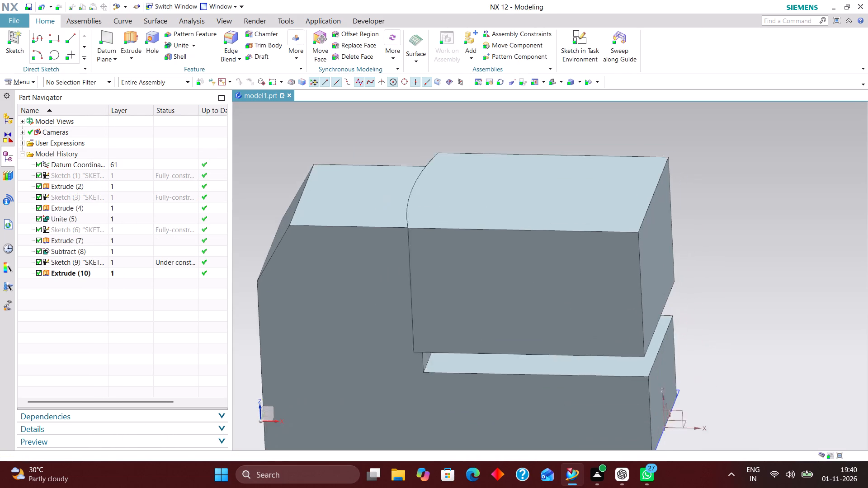
scroll(715, 202, "up", 1)
middle_click(720, 202)
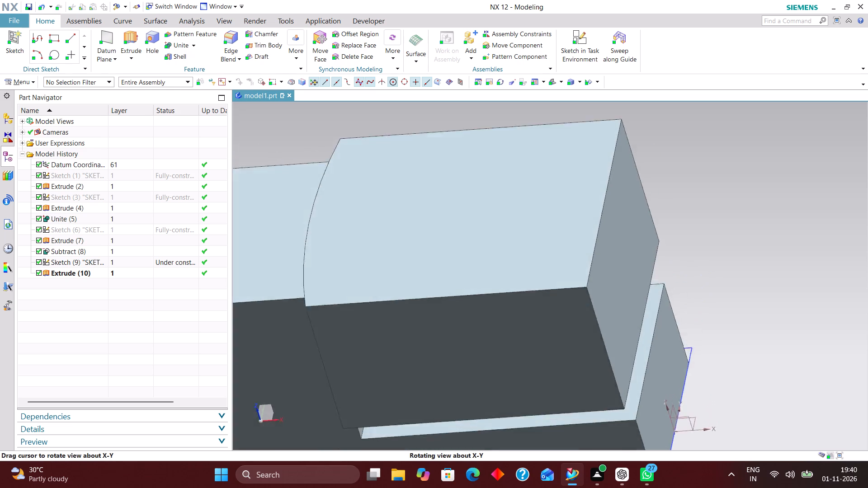
left_click(194, 44)
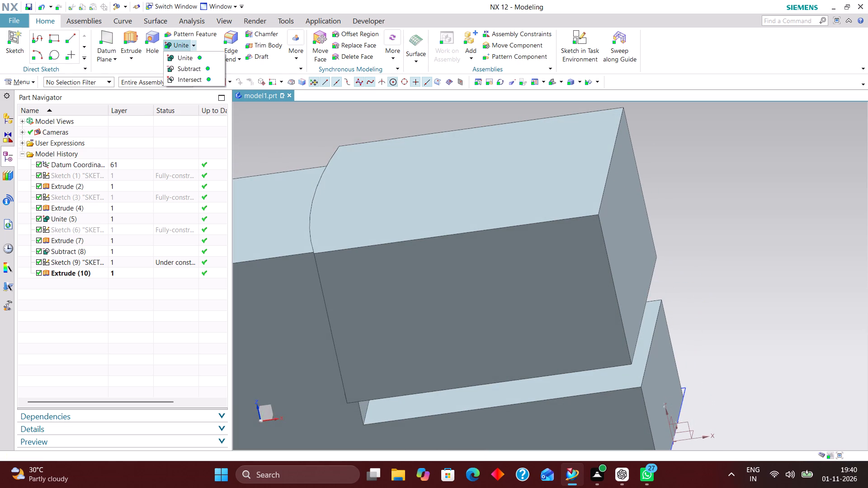
left_click(206, 69)
left_click(288, 253)
left_click(349, 256)
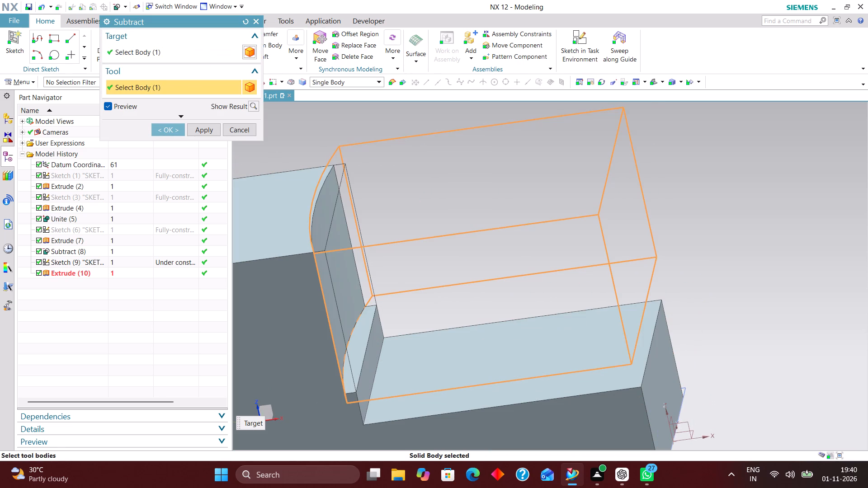
left_click(169, 132)
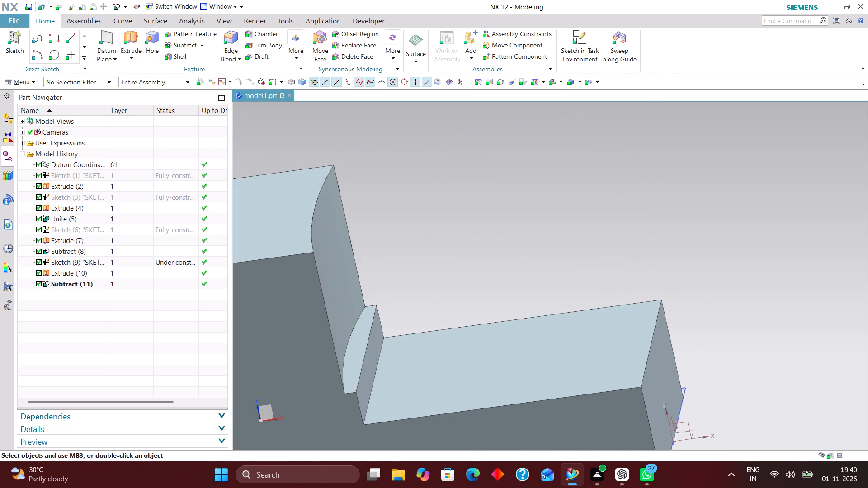
Examine the curved cut face and the small ledge between the bracket's upright and base.
scroll(562, 212, "down", 1)
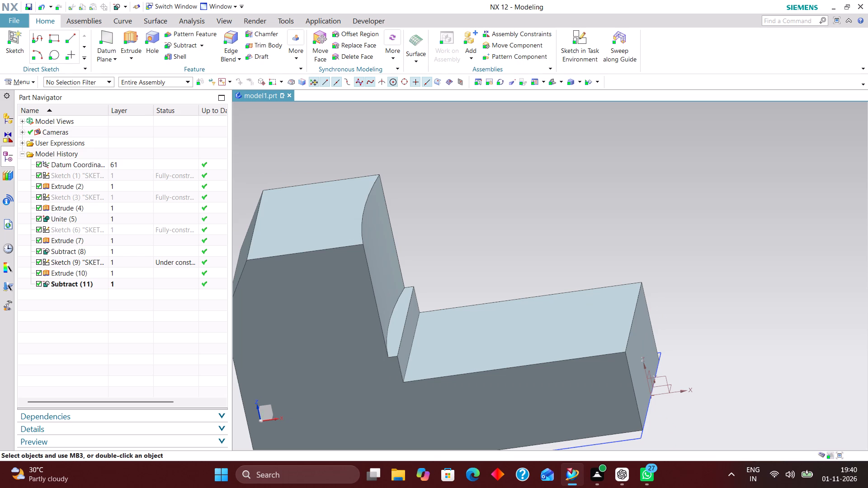
scroll(596, 210, "down", 2)
middle_click_drag(599, 211, 594, 209)
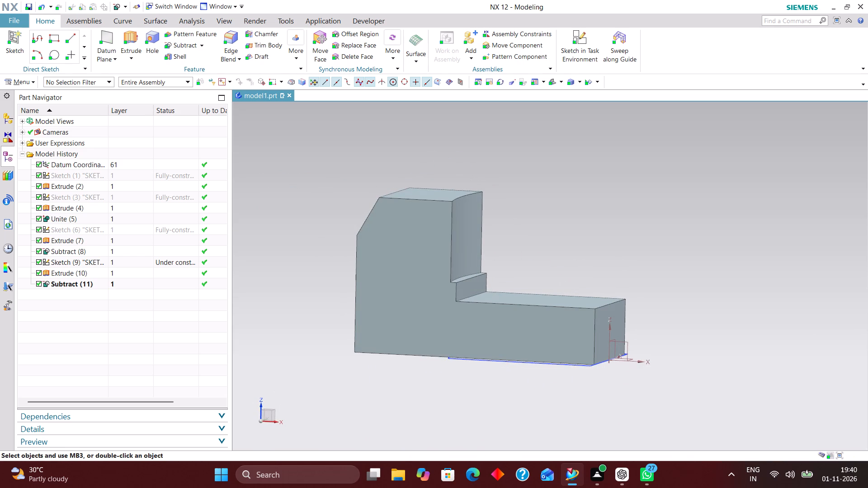
scroll(568, 195, "up", 1)
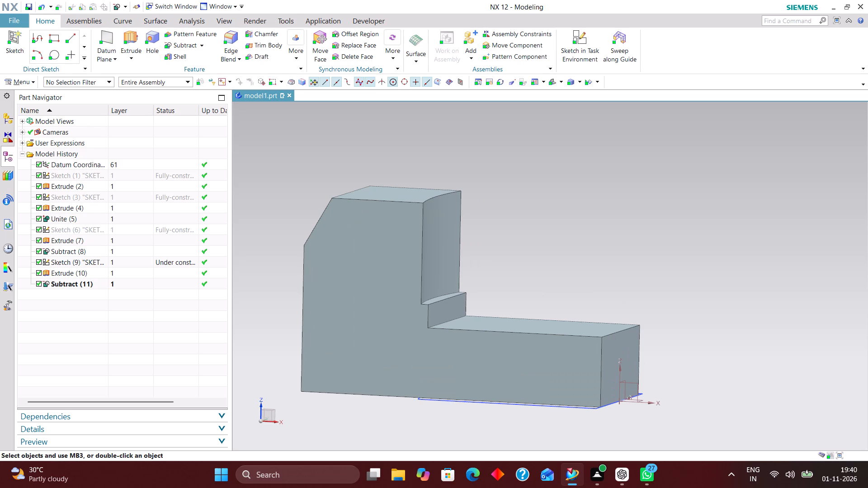
scroll(525, 239, "down", 1)
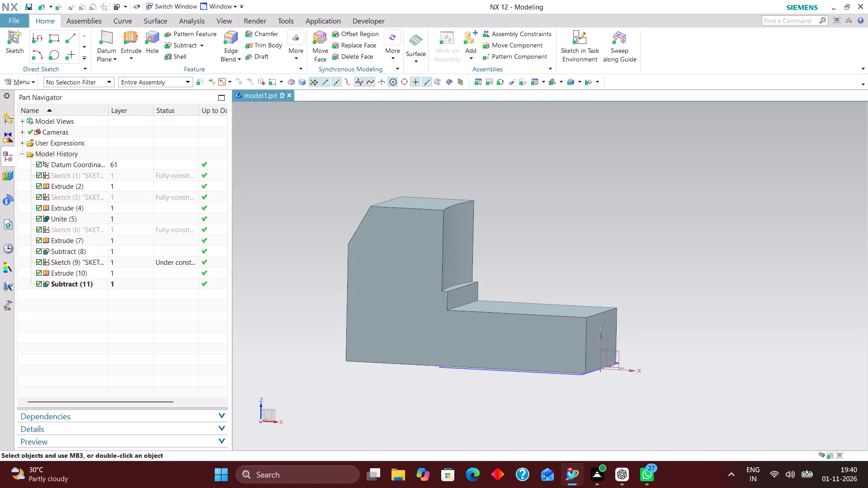
scroll(522, 239, "up", 1)
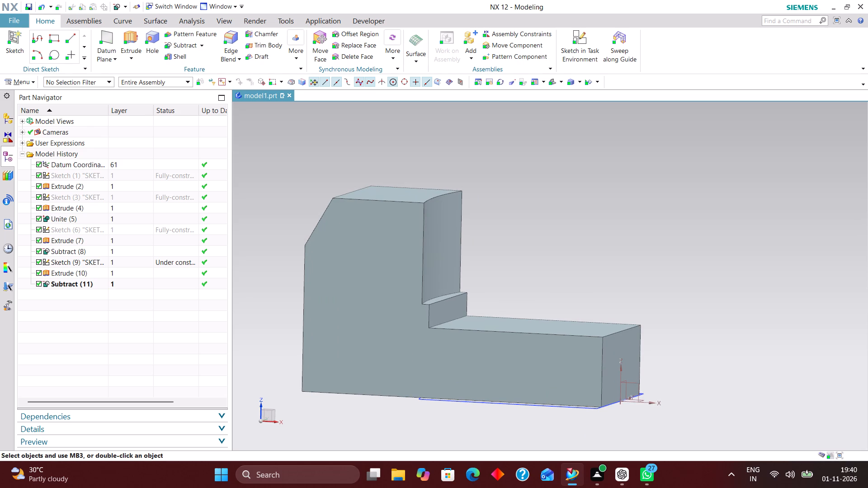
left_click(551, 84)
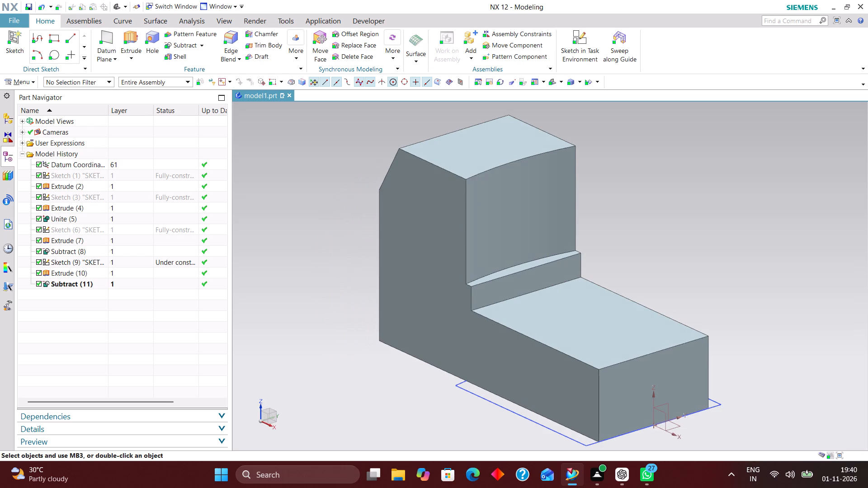
scroll(660, 203, "down", 2)
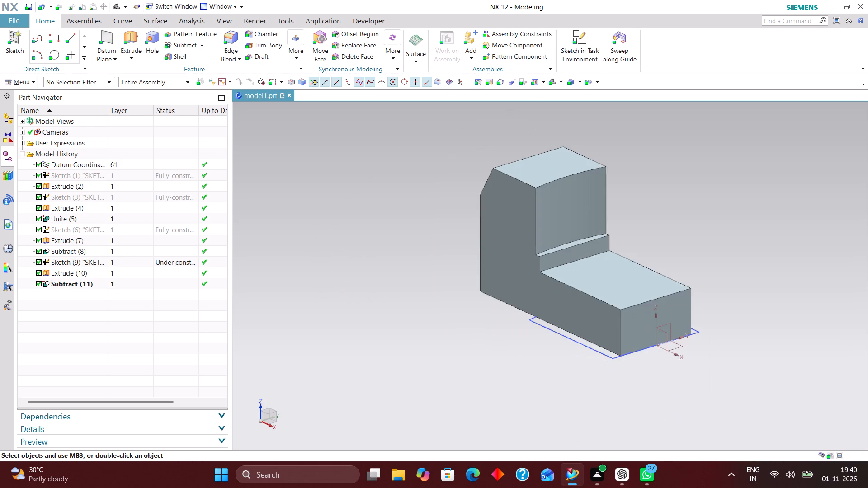
scroll(657, 201, "up", 3)
scroll(666, 225, "down", 1)
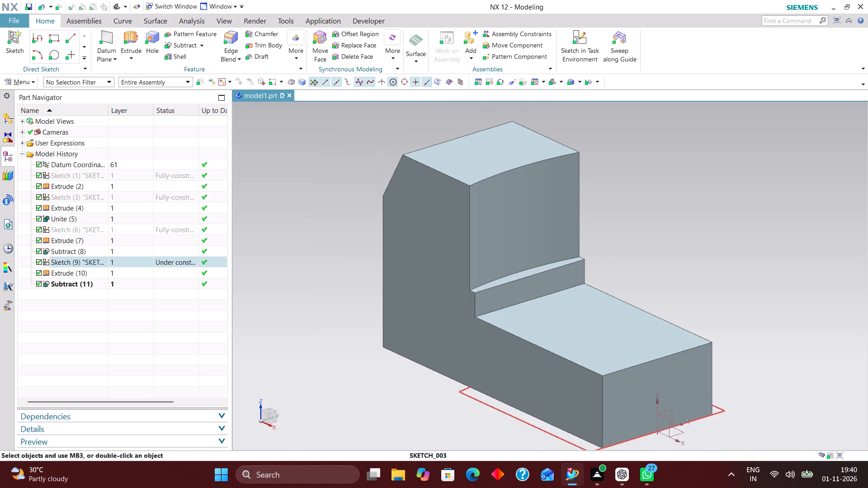
Hide the arc-sided profile sketch, Sketch (9), beneath the bracket.
right_click_drag(483, 400, 481, 415)
Measure the simple distance from the chamfer's lower corner to the upright's top corner beside the curved face.
left_click(182, 21)
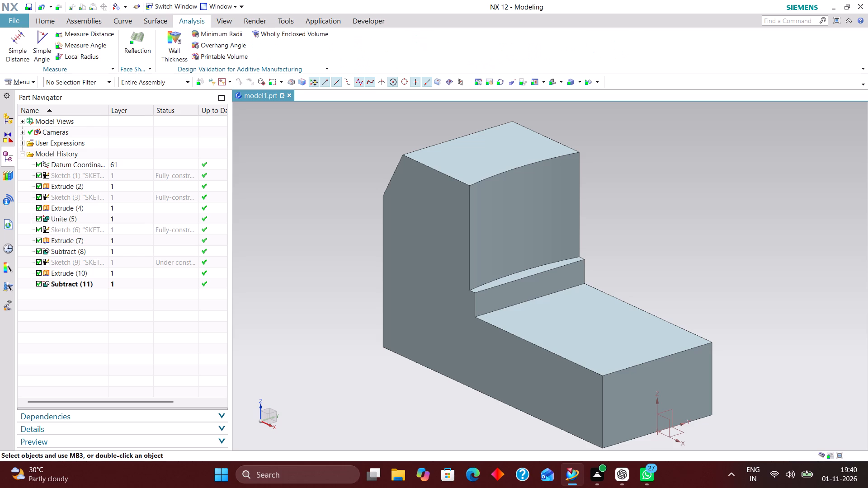
left_click(15, 43)
scroll(385, 188, "up", 3)
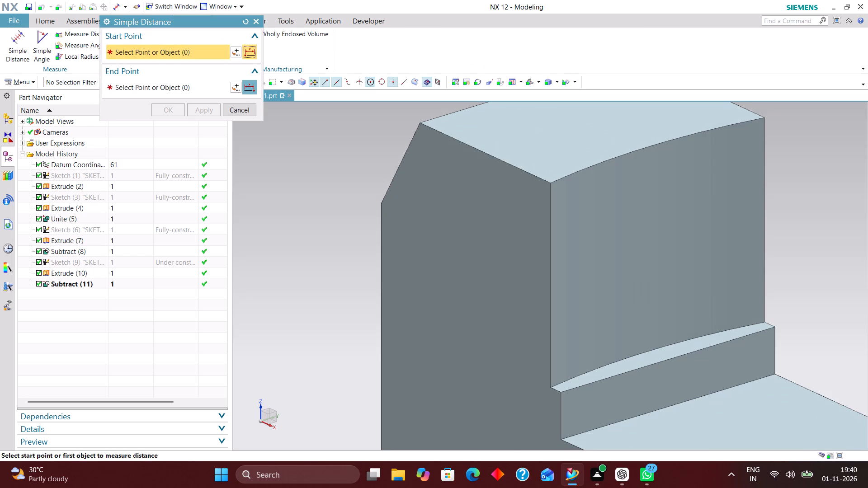
middle_click_drag(431, 218, 445, 225)
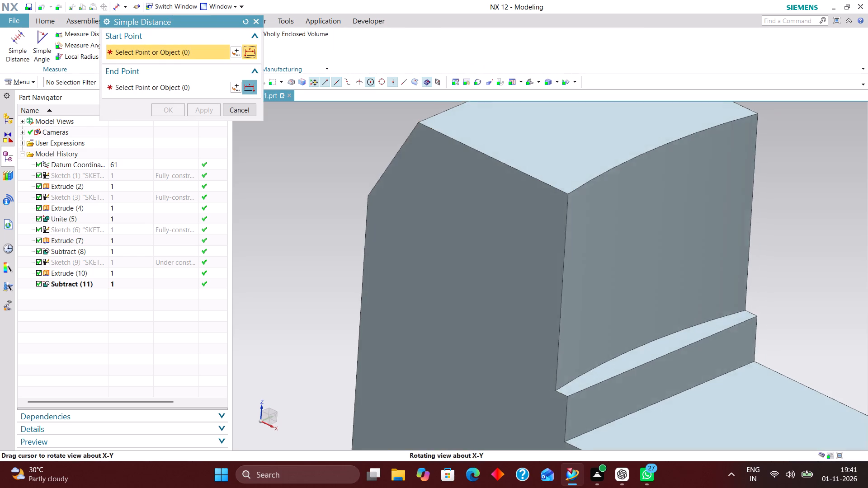
middle_click_drag(445, 225, 448, 227)
left_click(363, 192)
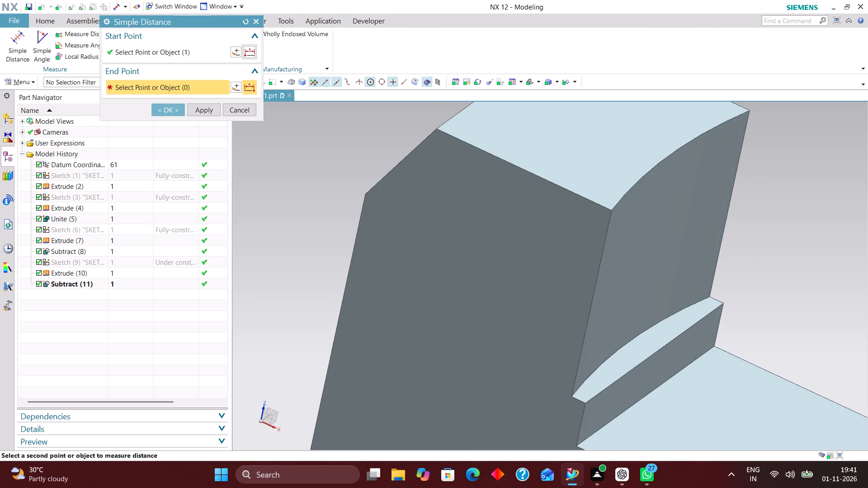
left_click(611, 209)
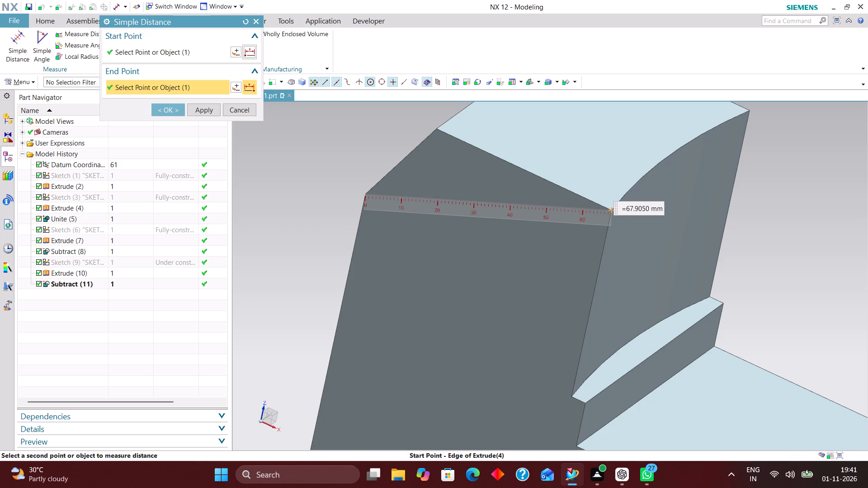
Restart the distance measurement in a flat side view, from the chamfer's lower corner to the upright's far top corner.
left_click(245, 22)
scroll(603, 244, "down", 3)
middle_click_drag(694, 185, 697, 271)
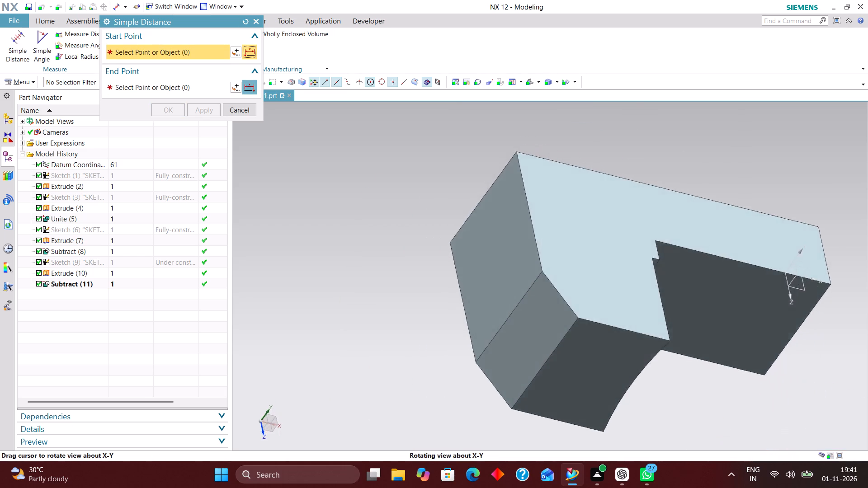
middle_click_drag(697, 271, 685, 278)
right_click_drag(725, 161, 663, 161)
scroll(581, 169, "down", 4)
scroll(552, 282, "up", 7)
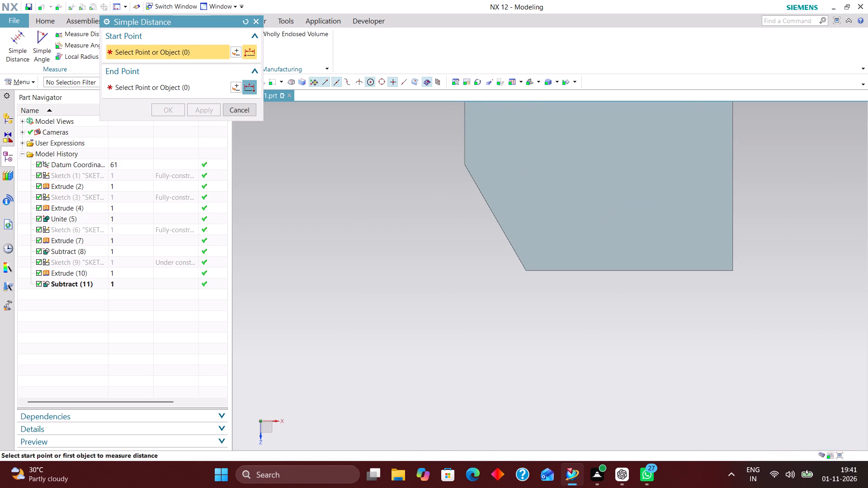
left_click(464, 164)
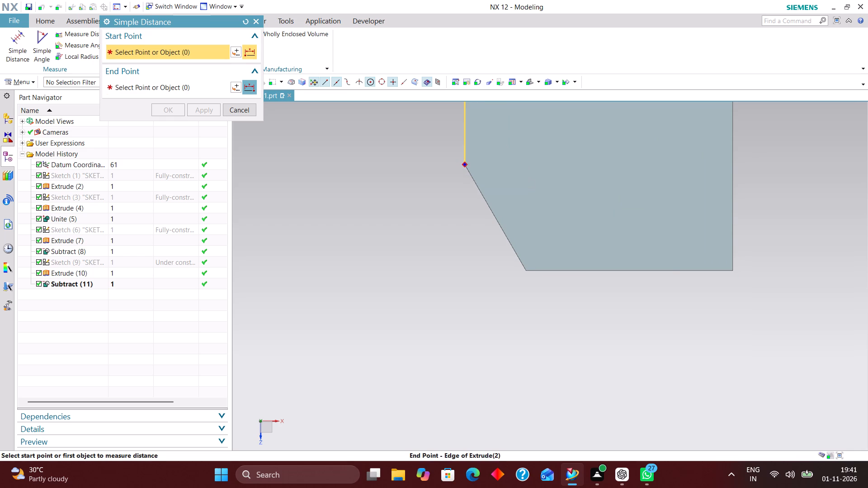
left_click(734, 272)
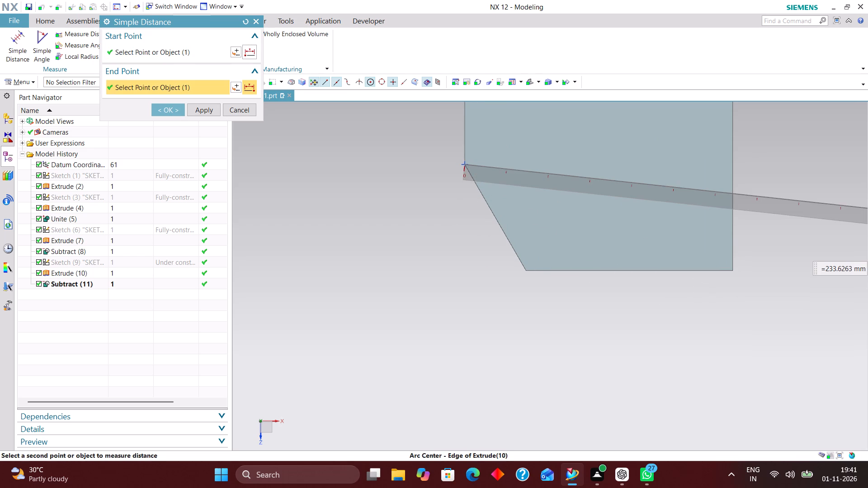
Restart the simple distance measurement from the upright's top corner beside the curved face to the slanted chamfer edge.
scroll(385, 253, "down", 2)
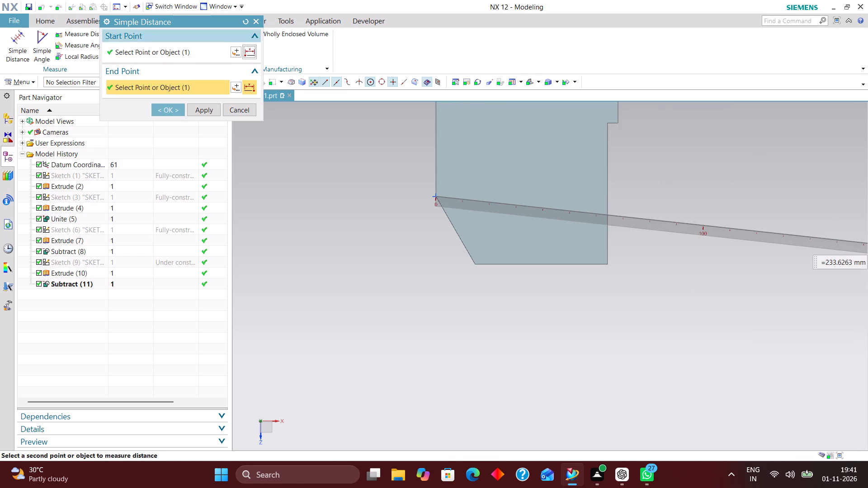
left_click(246, 23)
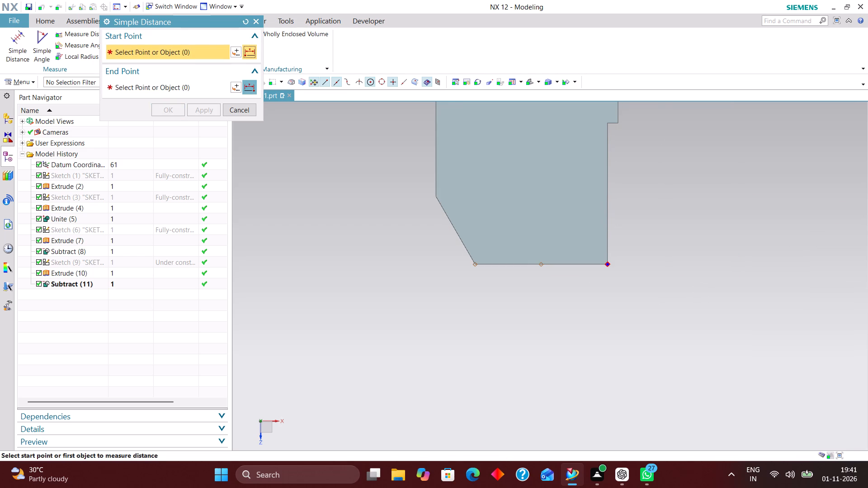
left_click(607, 264)
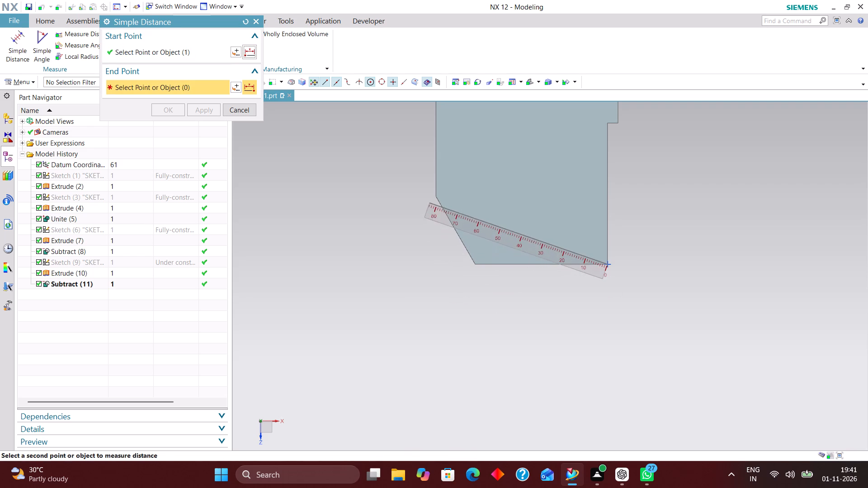
scroll(432, 202, "up", 8)
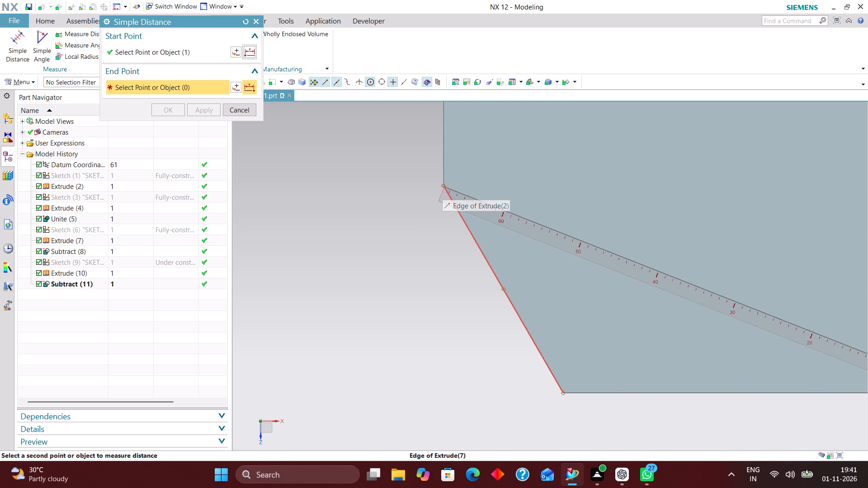
left_click(442, 188)
left_click(481, 197)
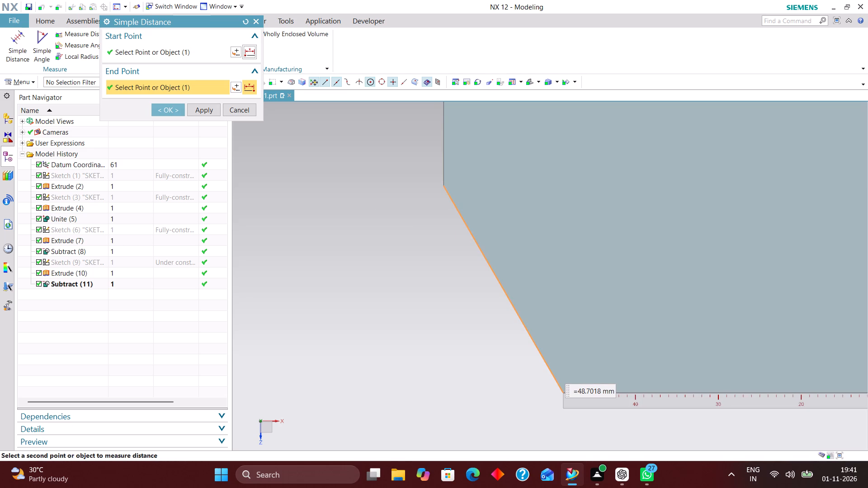
left_click(249, 23)
left_click(247, 110)
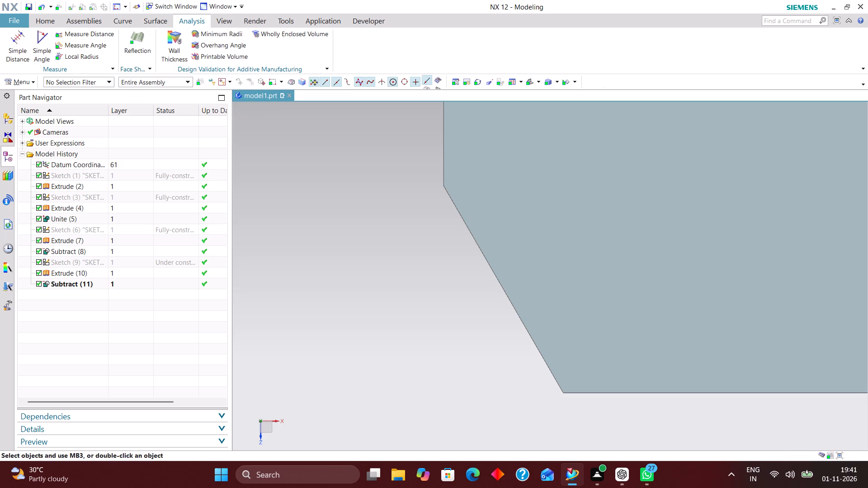
Create a sketch in the task environment on the datum coordinate system's horizontal XY plane at the base's end.
scroll(338, 159, "down", 2)
left_click(43, 19)
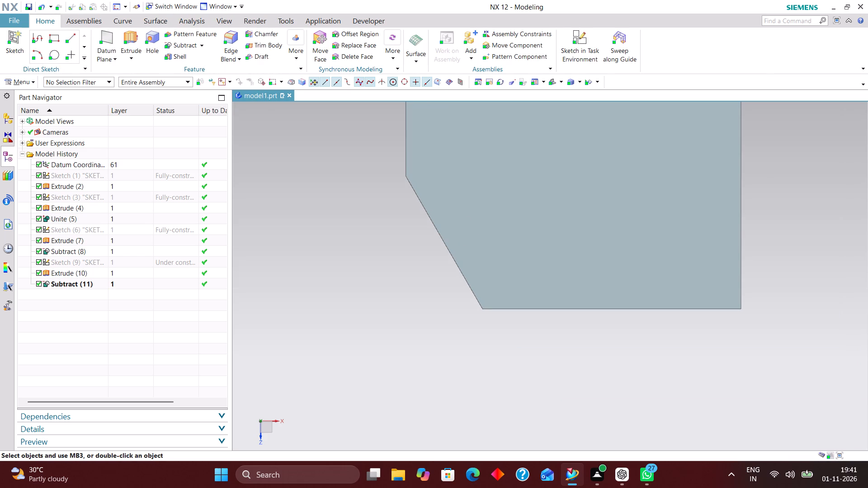
key("End")
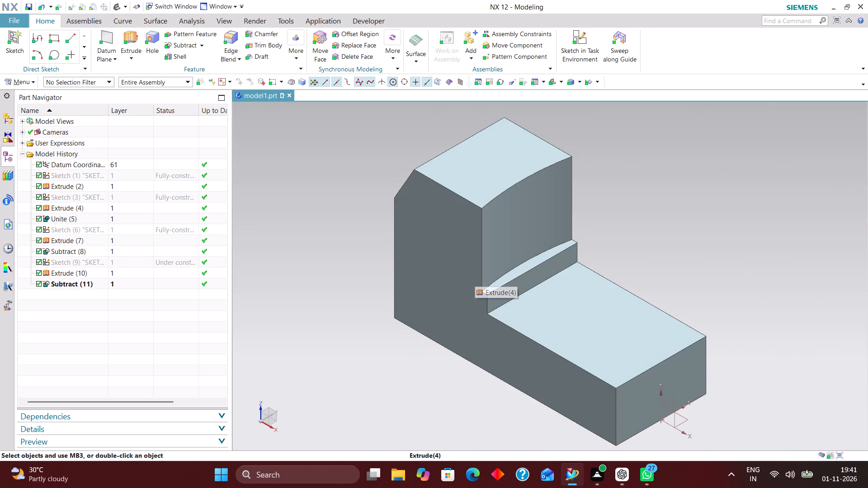
scroll(525, 283, "down", 2)
scroll(443, 234, "up", 3)
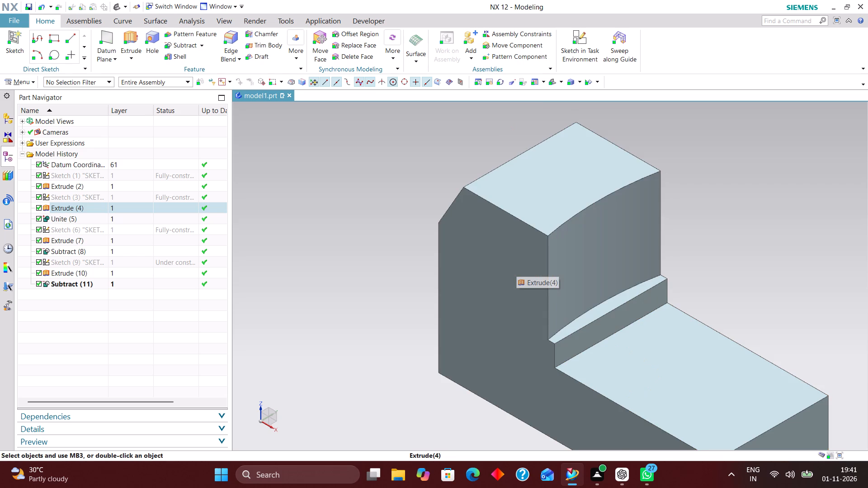
scroll(471, 240, "down", 2)
scroll(471, 241, "up", 1)
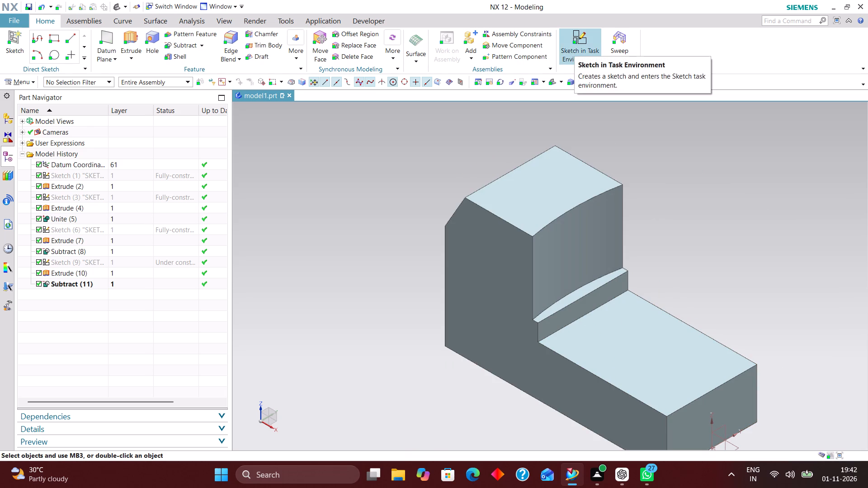
left_click(580, 38)
scroll(501, 170, "down", 3)
scroll(596, 307, "up", 2)
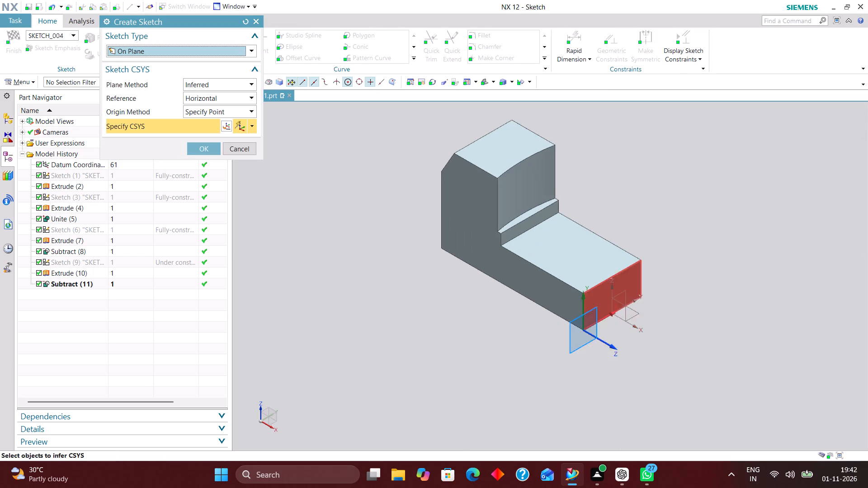
left_click(639, 319)
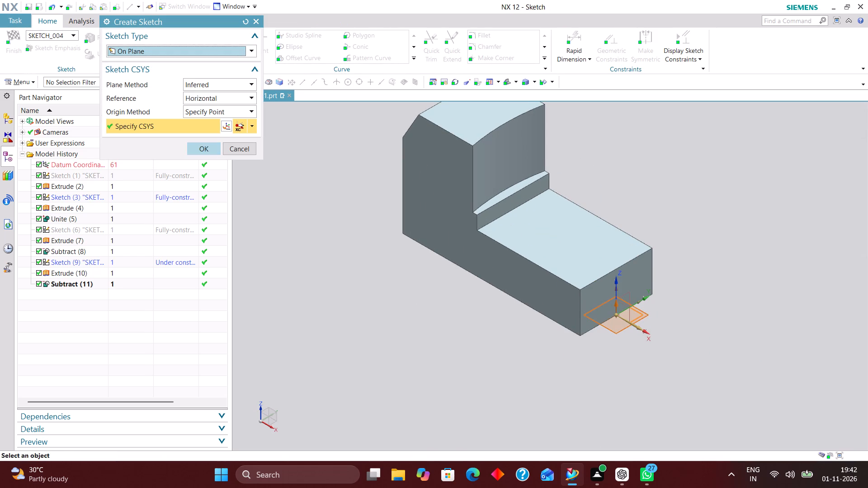
left_click(201, 143)
scroll(437, 163, "down", 3)
scroll(422, 239, "up", 3)
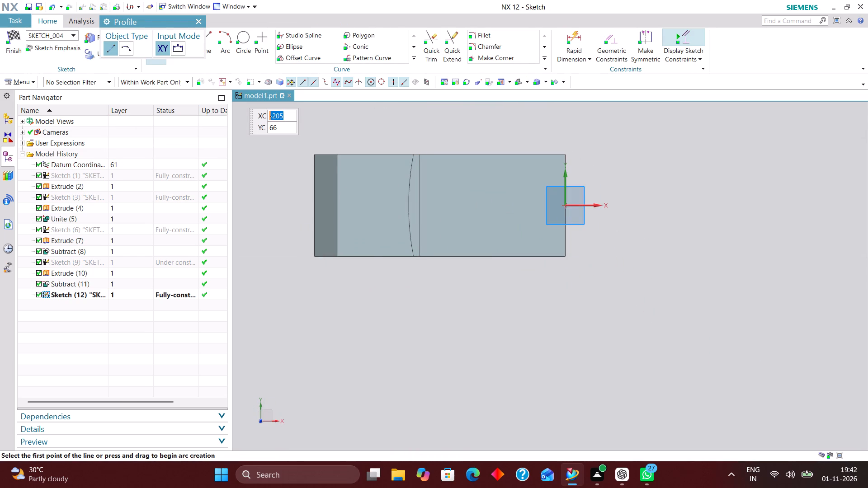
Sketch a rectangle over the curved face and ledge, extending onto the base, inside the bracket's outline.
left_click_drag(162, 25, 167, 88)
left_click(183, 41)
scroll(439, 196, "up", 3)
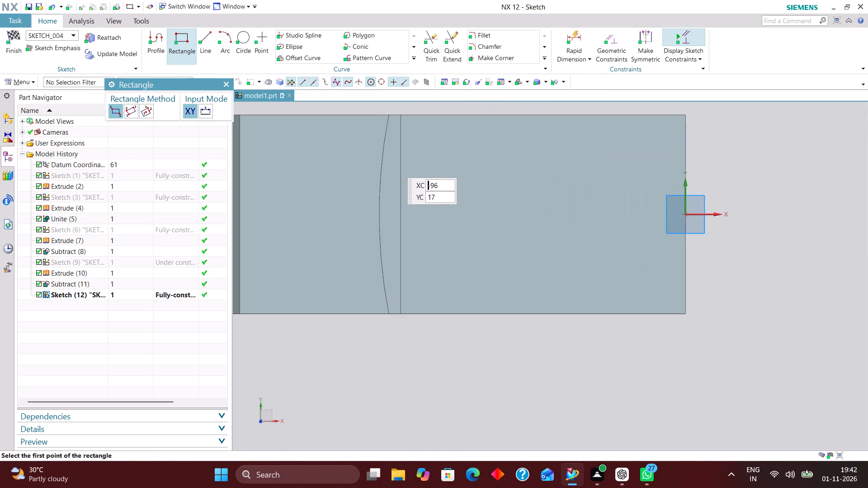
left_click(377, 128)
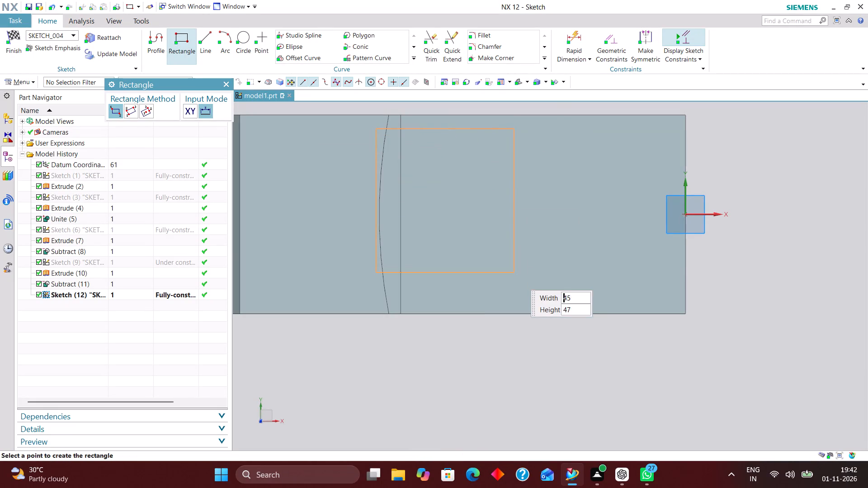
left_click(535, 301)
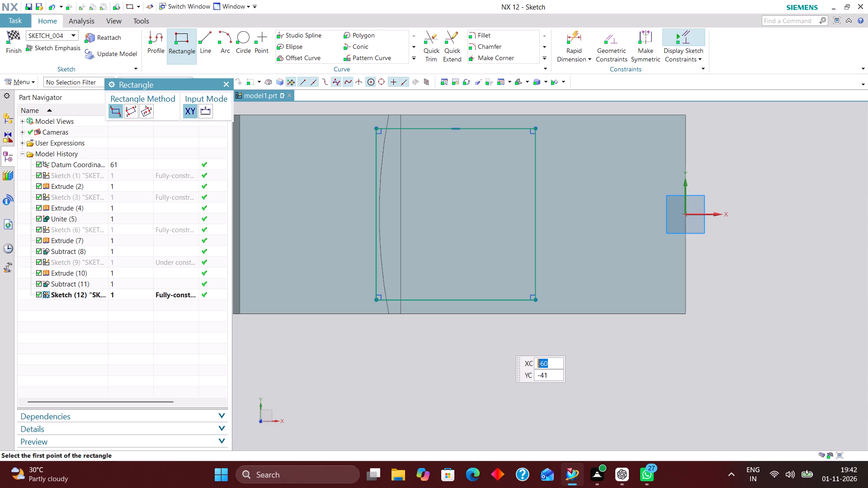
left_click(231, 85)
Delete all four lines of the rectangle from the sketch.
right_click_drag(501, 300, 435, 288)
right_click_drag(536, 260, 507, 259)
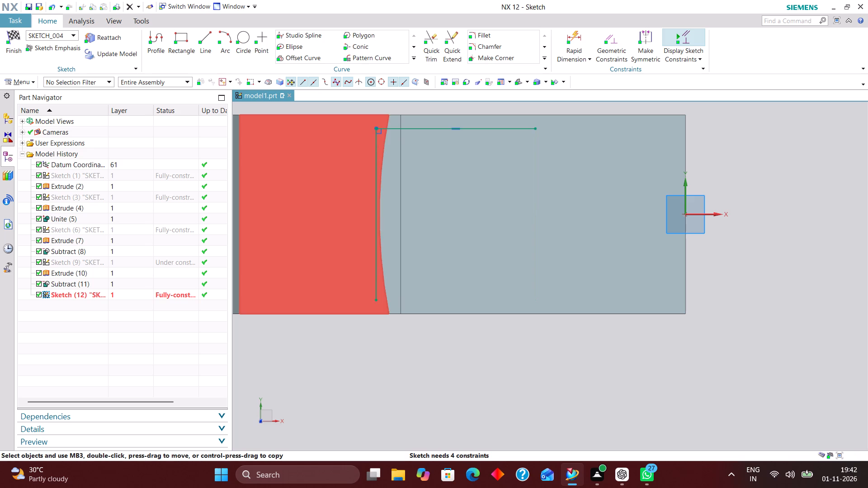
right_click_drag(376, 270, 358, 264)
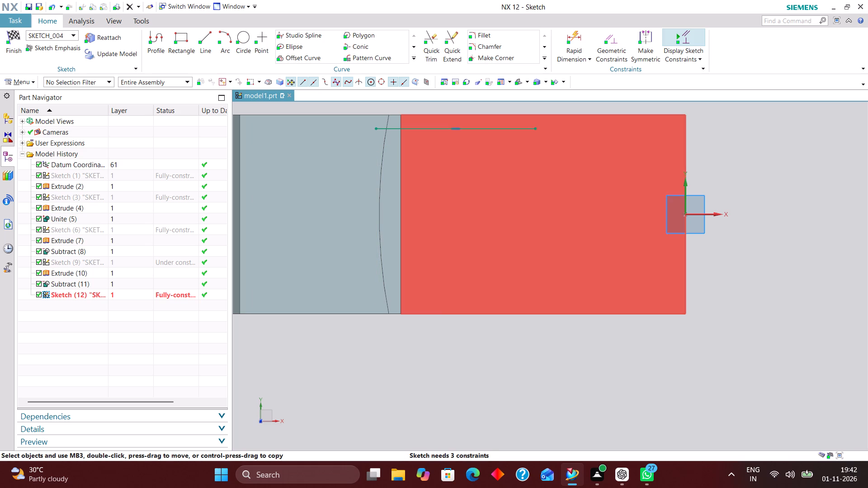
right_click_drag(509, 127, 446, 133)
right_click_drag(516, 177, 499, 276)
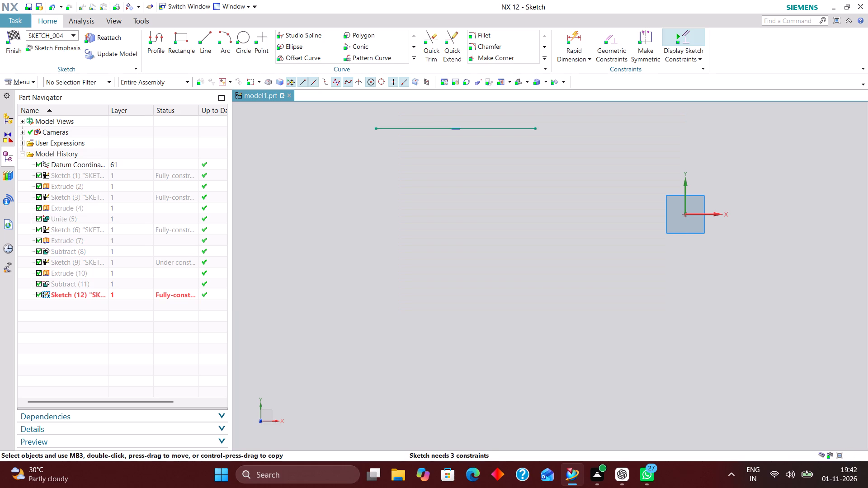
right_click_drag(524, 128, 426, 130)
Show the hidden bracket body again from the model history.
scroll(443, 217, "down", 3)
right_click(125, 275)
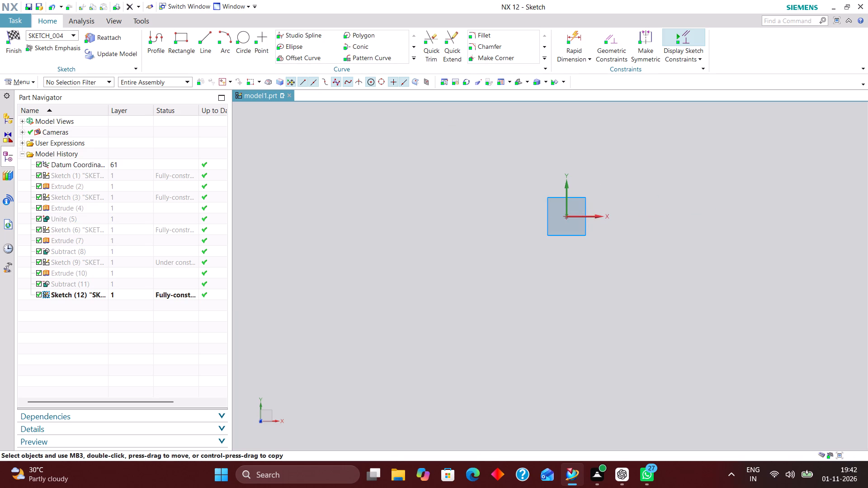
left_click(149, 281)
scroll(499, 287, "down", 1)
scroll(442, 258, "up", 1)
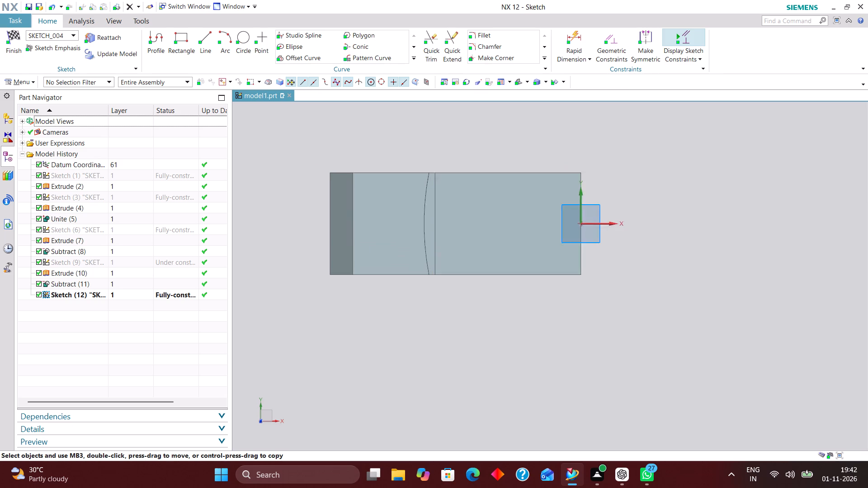
Sketch a circle about 219 mm in diameter, centred beyond the base's free end.
scroll(442, 258, "up", 1)
left_click(241, 35)
scroll(391, 278, "down", 1)
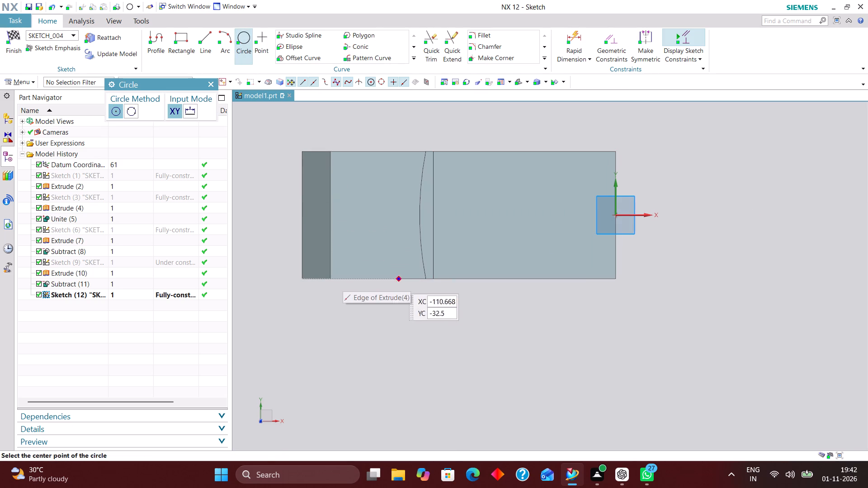
scroll(390, 278, "down", 1)
scroll(577, 254, "up", 2)
left_click(586, 221)
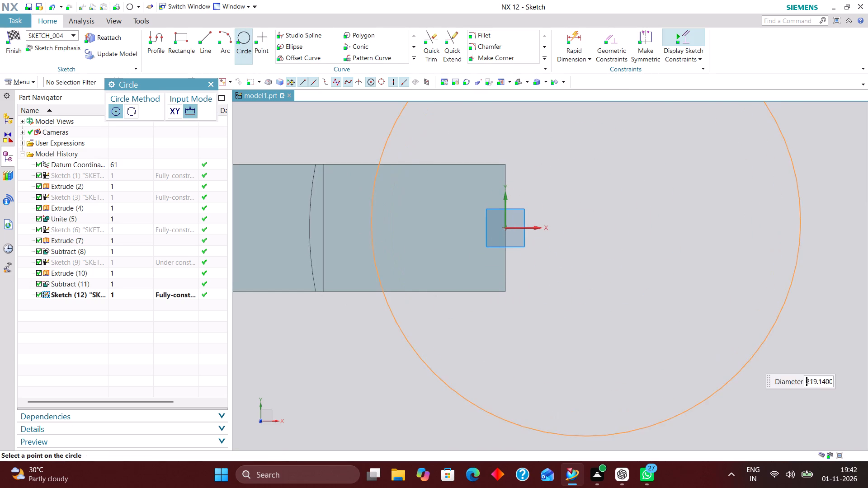
left_click(751, 359)
Dimension the horizontal distance from the sketch's Y axis to the circle's centre as 70 mm.
left_click(576, 38)
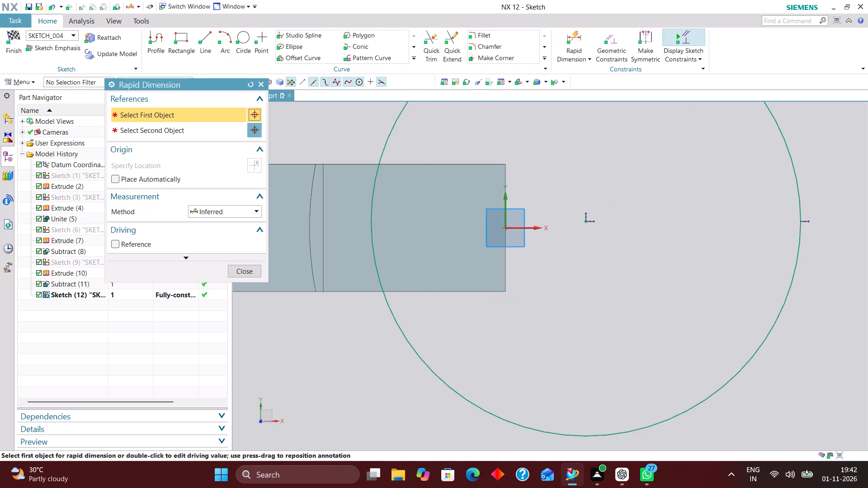
left_click(506, 214)
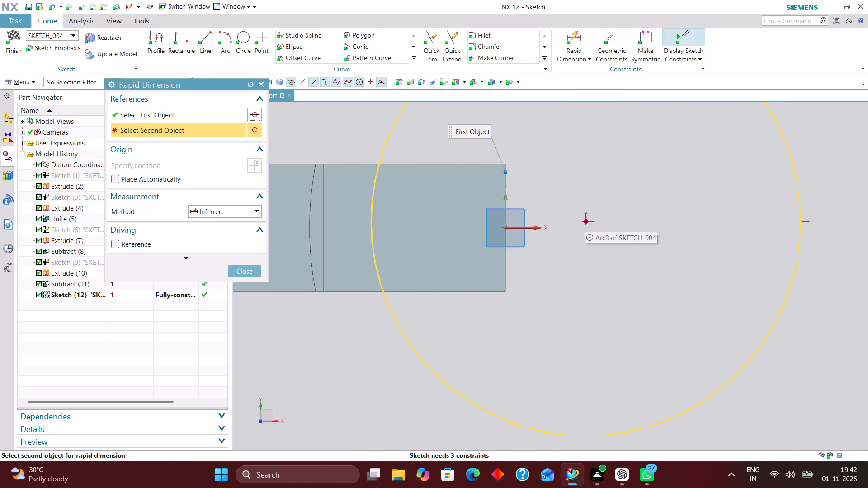
left_click(585, 221)
left_click(553, 378)
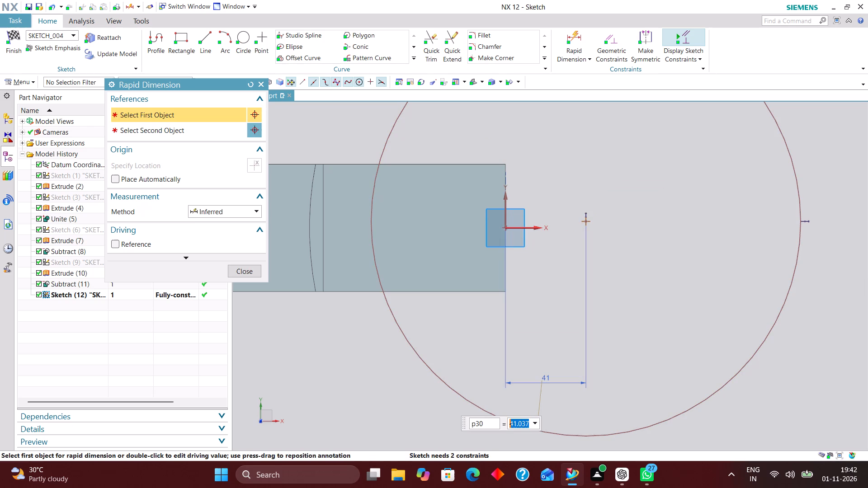
type("70")
key("Return")
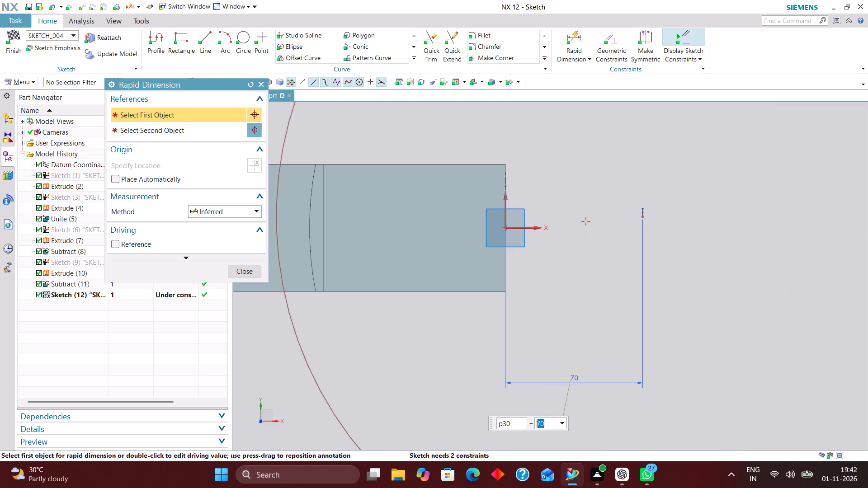
Add a radial dimension to the circle and set its radius to 175 mm.
scroll(649, 333, "down", 1)
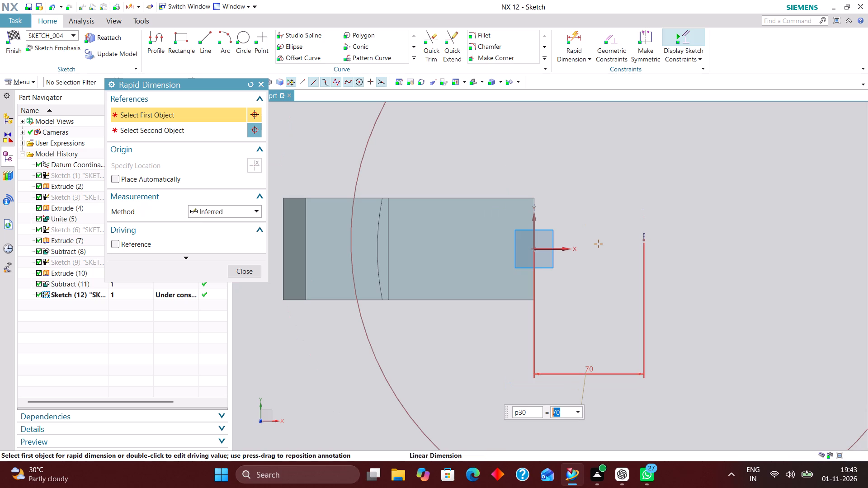
left_click(233, 208)
left_click(230, 292)
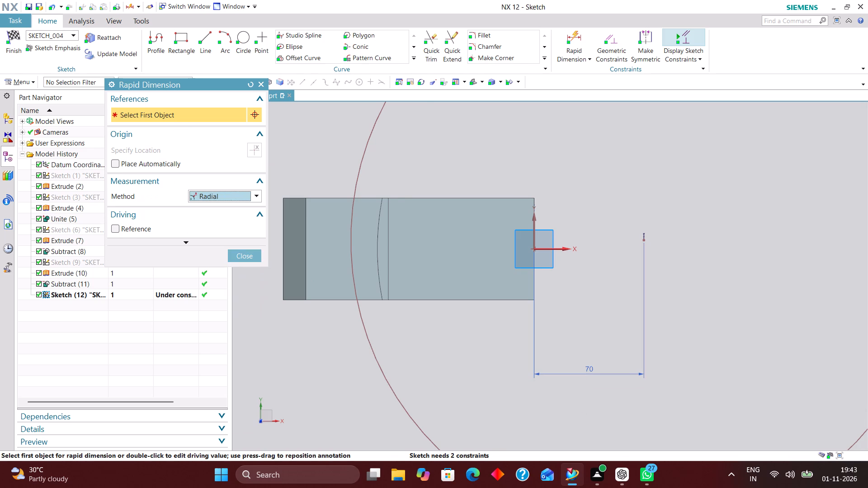
left_click(397, 399)
left_click(353, 396)
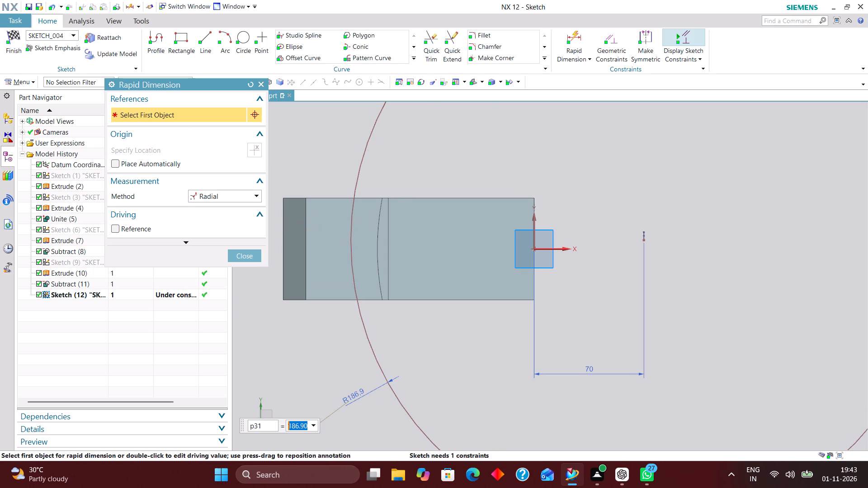
type("175")
key("Return")
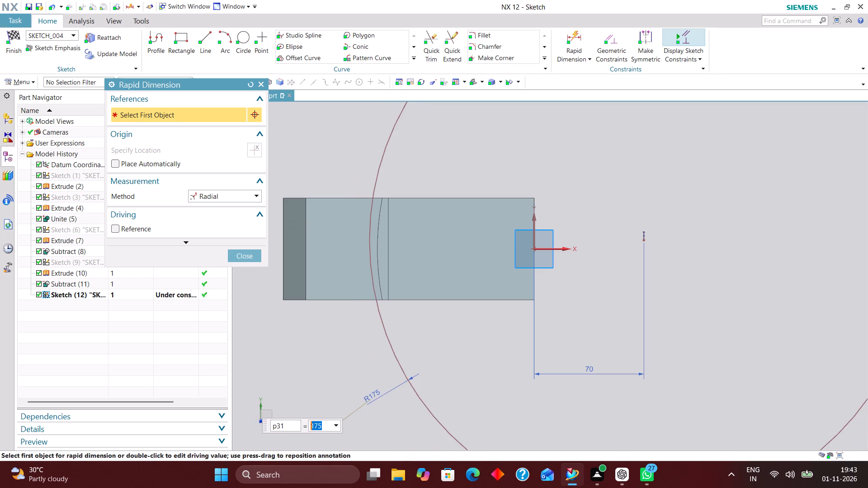
Constrain the circle's centre to lie on the sketch's X axis with a Point on Curve constraint.
left_click(611, 38)
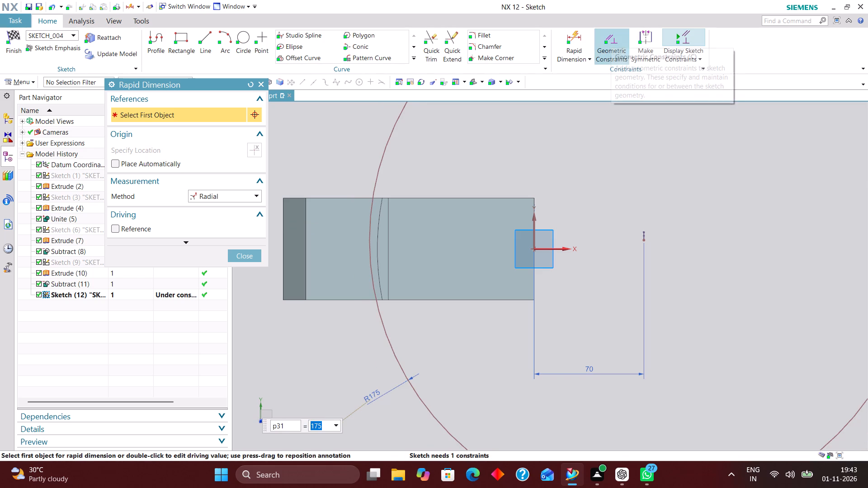
left_click(646, 241)
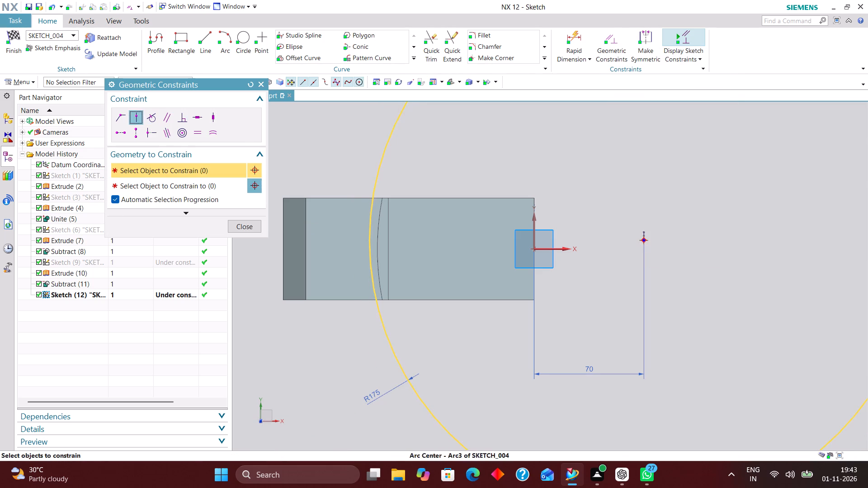
left_click(551, 248)
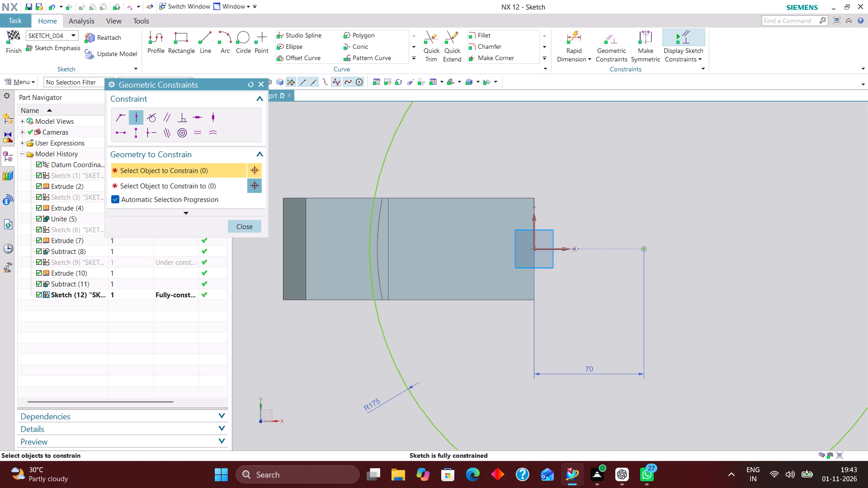
left_click(252, 227)
middle_click_drag(665, 304, 663, 268)
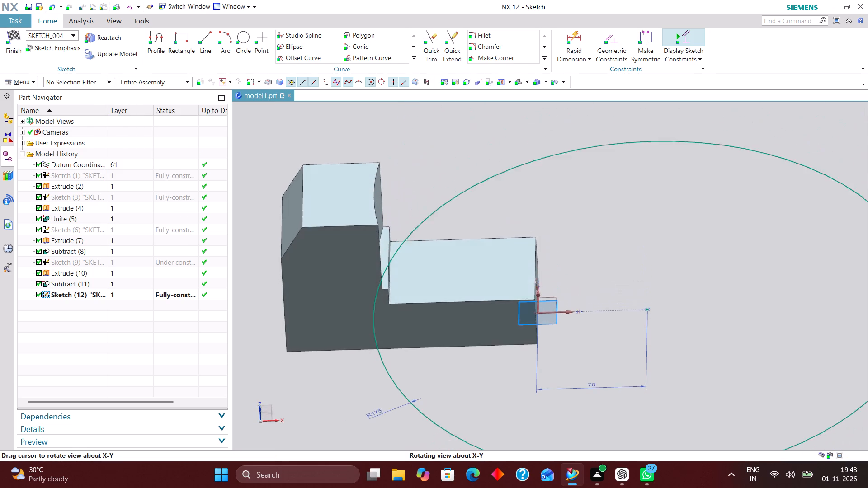
Finish the sketch containing the R175 circle.
middle_click_drag(663, 268, 663, 290)
left_click(15, 30)
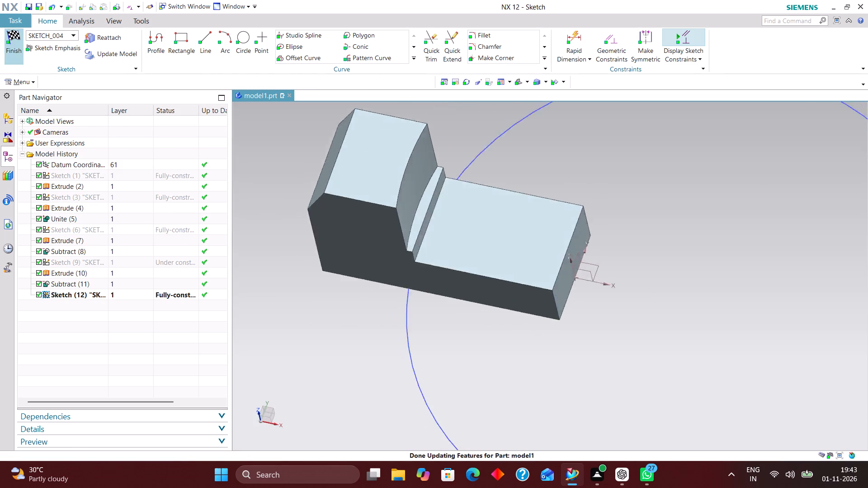
scroll(366, 164, "down", 2)
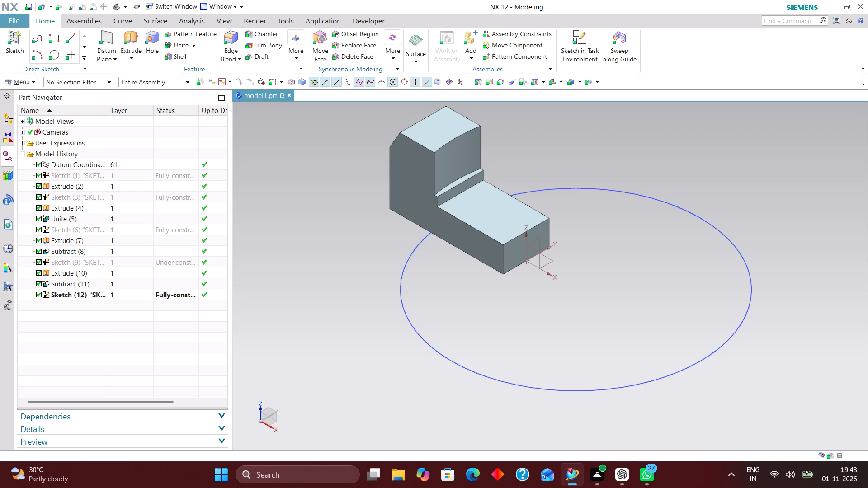
Reopen the circle sketch and draw horizontal lines about 51 mm above and 58 mm below the X axis, plus a vertical line near the Y axis.
right_click(134, 297)
left_click(162, 66)
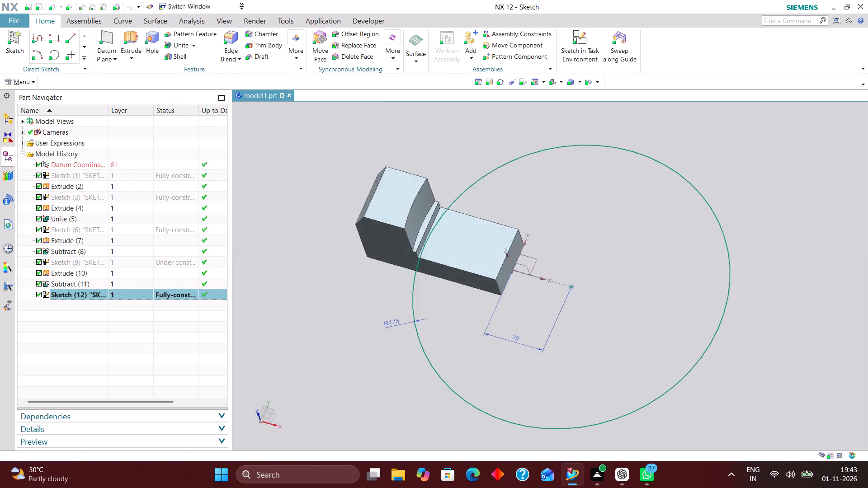
scroll(453, 279, "down", 1)
scroll(453, 280, "up", 2)
left_click(208, 34)
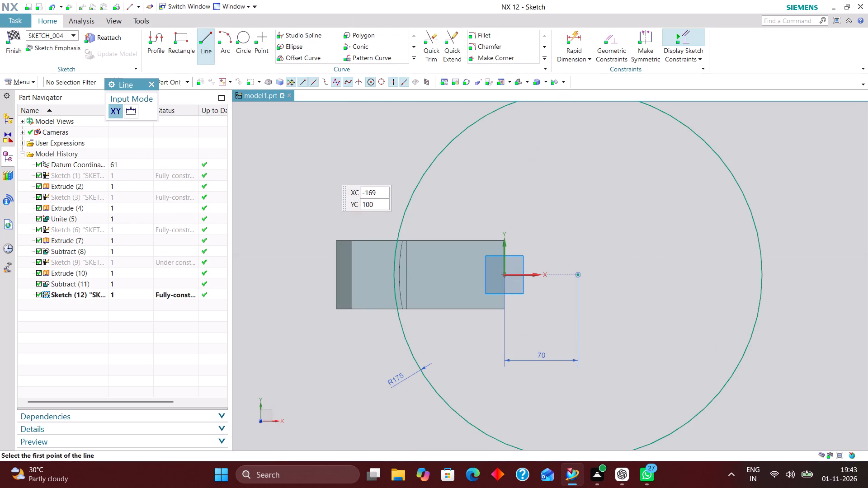
left_click(368, 221)
left_click(629, 221)
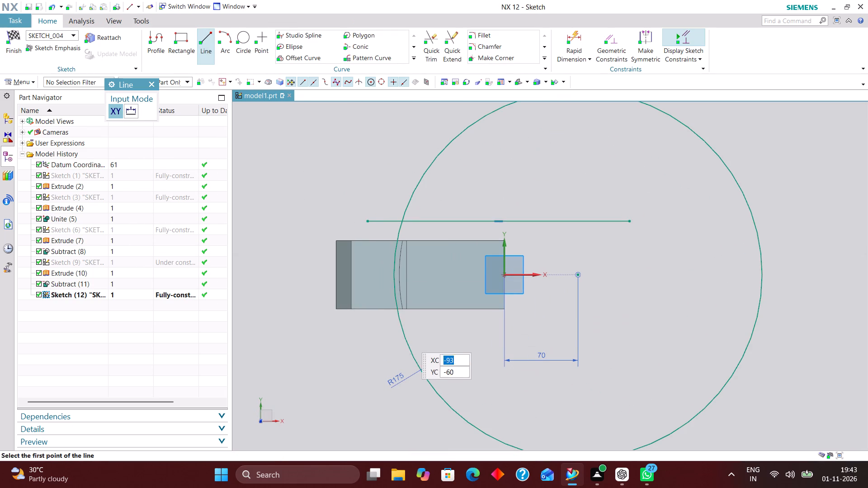
left_click(358, 336)
left_click(541, 332)
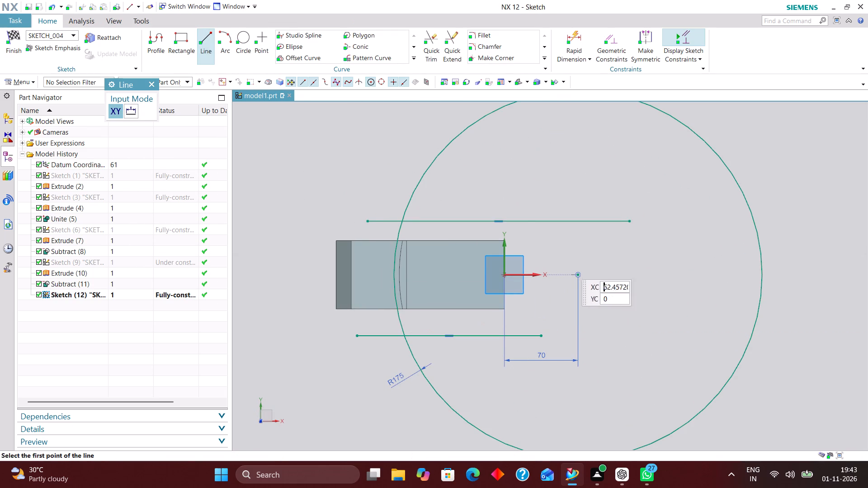
left_click(512, 173)
left_click(503, 371)
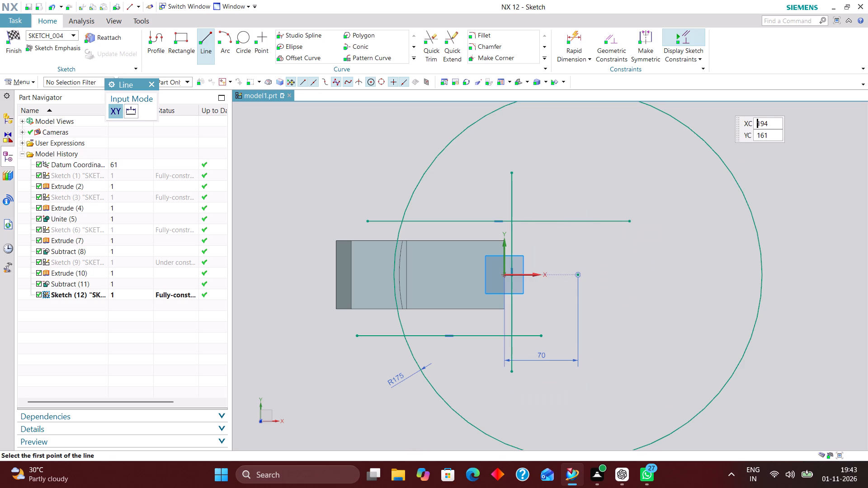
Constrain the vertical line onto the sketch's Y axis with a Point on Curve constraint.
left_click(608, 34)
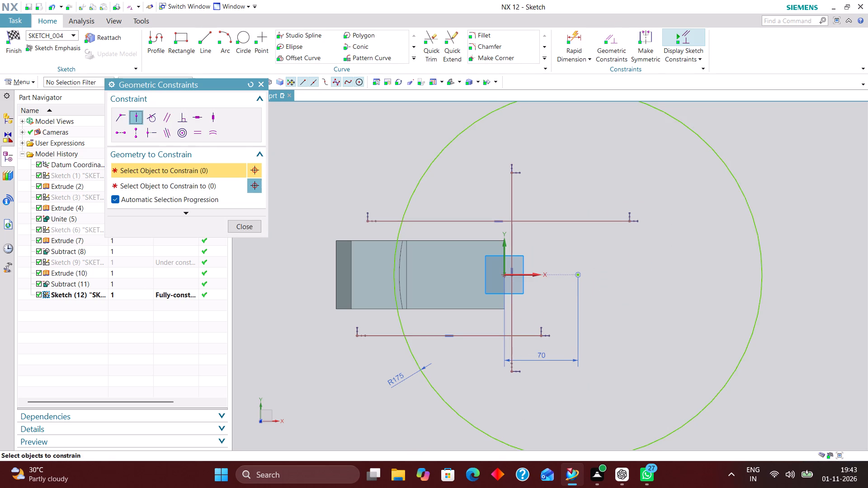
left_click(511, 268)
left_click(501, 268)
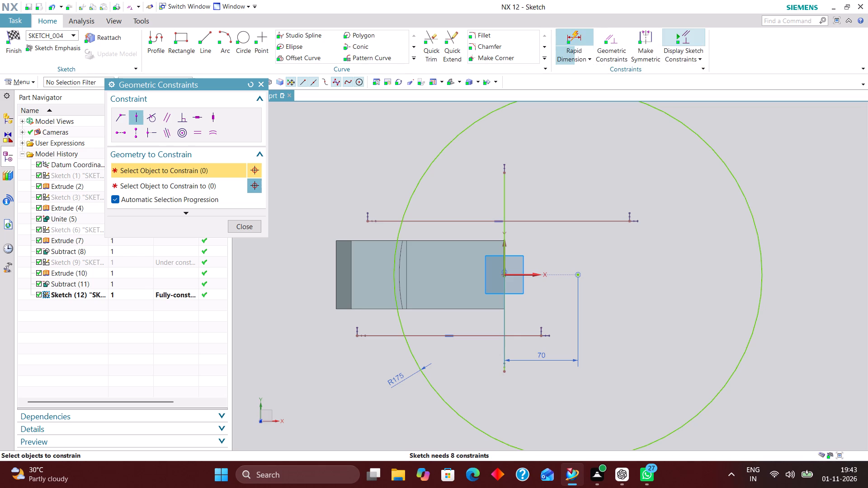
left_click(244, 225)
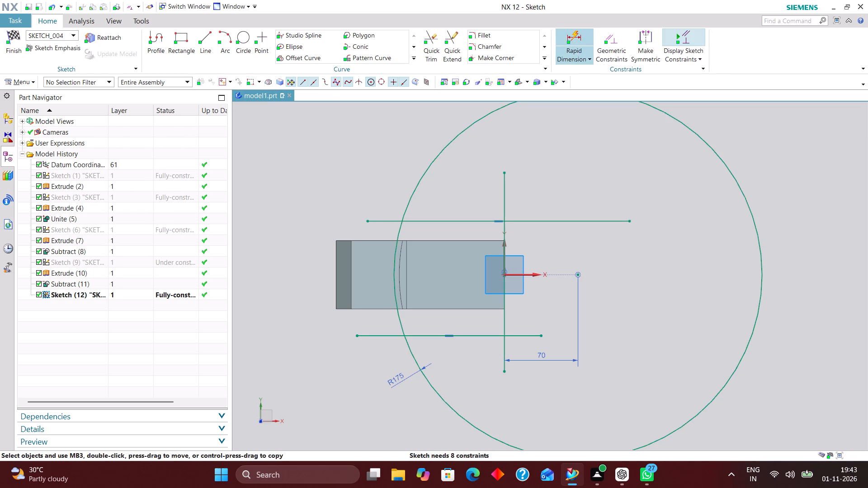
Dimension the upper horizontal line from the sketch's X axis and set the distance to 40 mm.
left_click(573, 32)
left_click(229, 192)
left_click(226, 206)
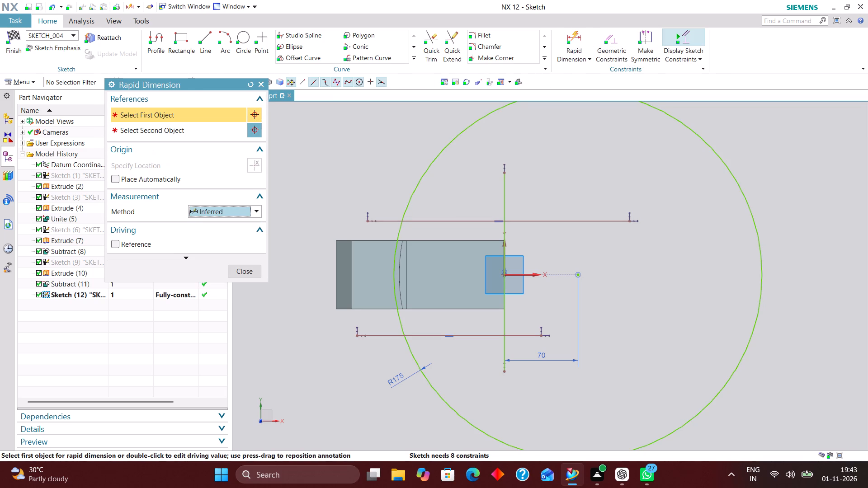
left_click(553, 220)
left_click(523, 273)
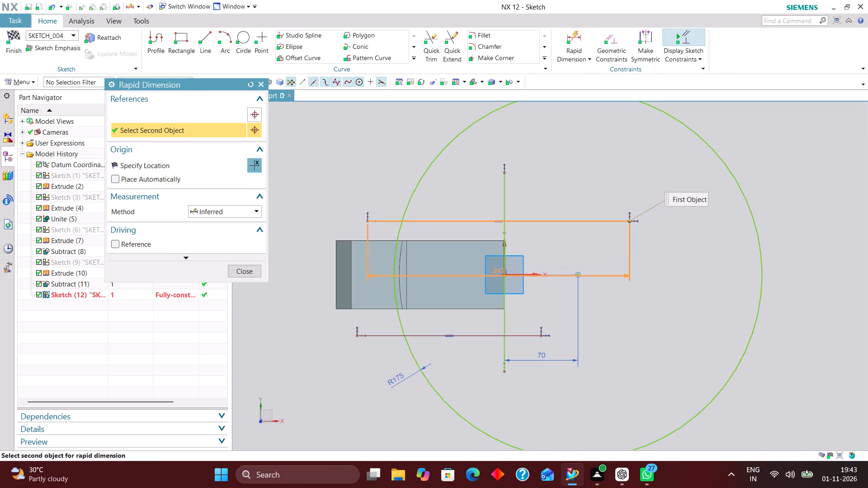
left_click(651, 249)
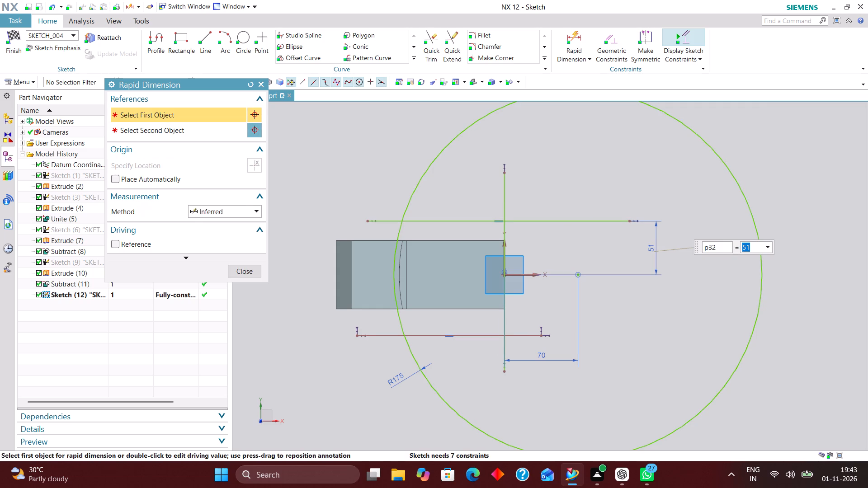
type("40")
key("Return")
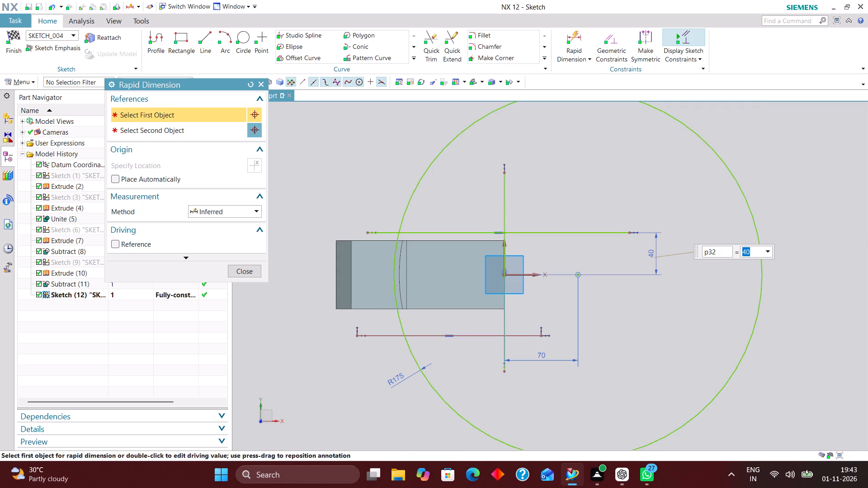
Dimension the lower horizontal line from the sketch's X axis and set the distance to 40 mm.
left_click(527, 273)
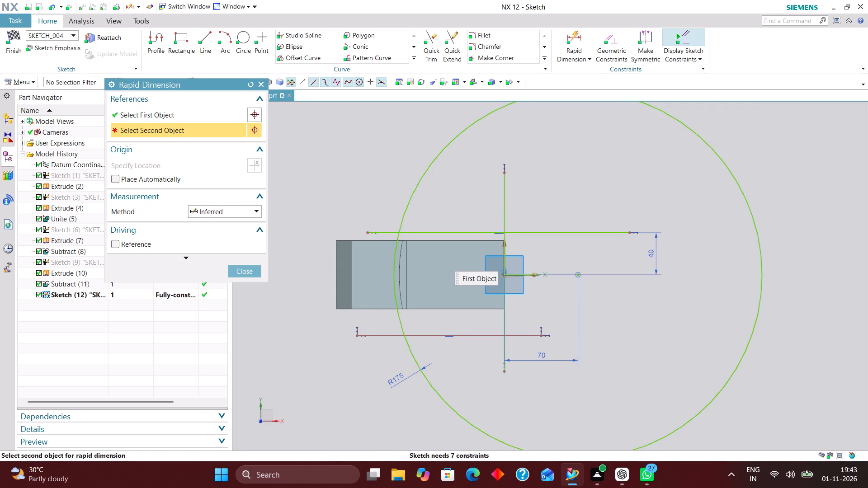
left_click(522, 336)
left_click(641, 312)
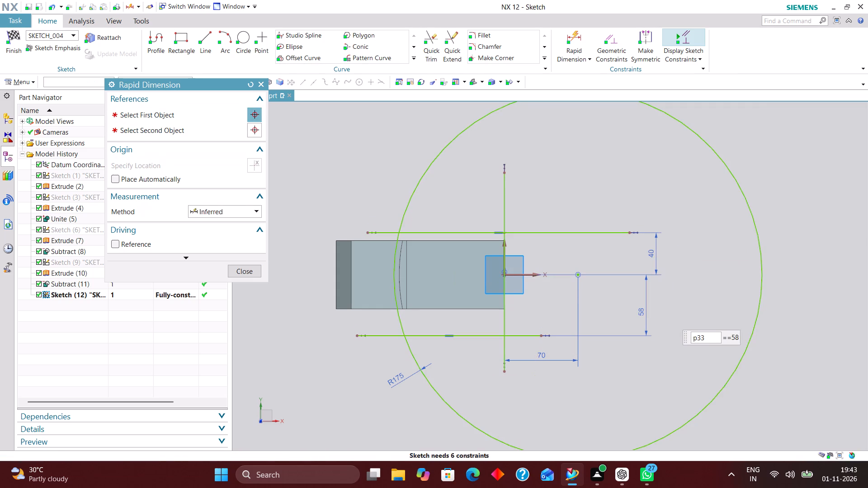
type("40")
key("Return")
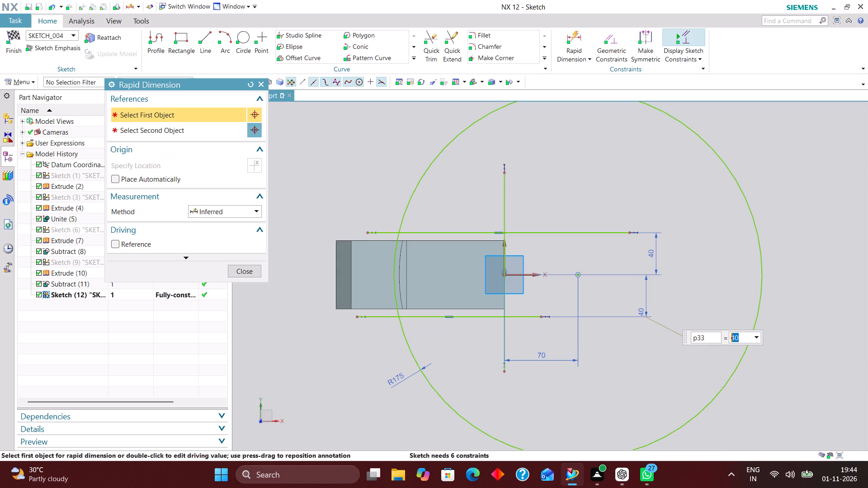
left_click(249, 271)
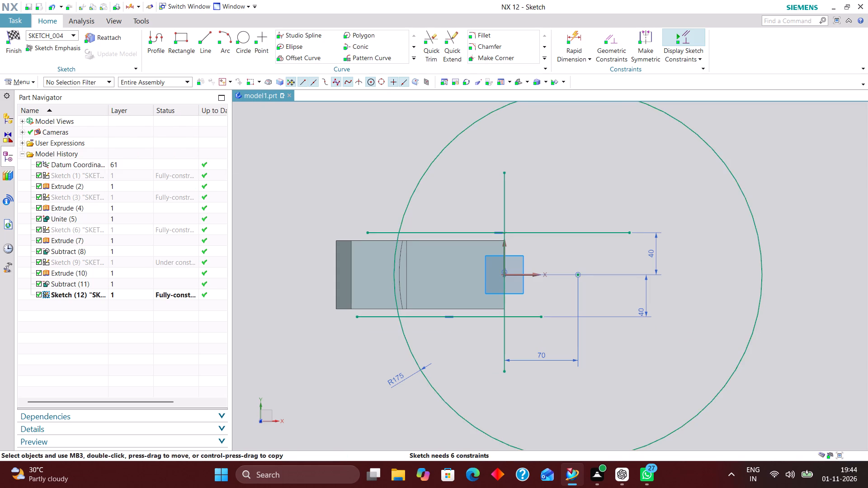
Quick Trim the lines and circle to a closed profile bounded by the R175 arc, both horizontal lines and the Y-axis line, and finish the sketch.
left_click(432, 37)
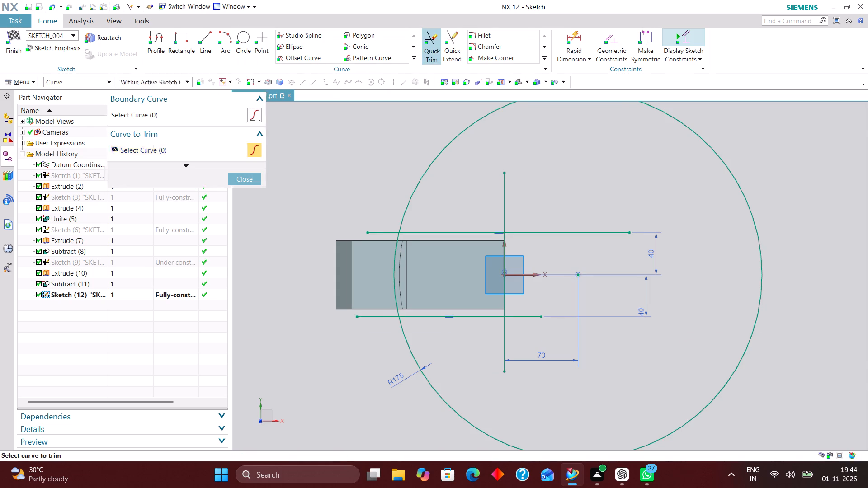
scroll(380, 239, "up", 3)
left_click(377, 223)
scroll(375, 182, "down", 2)
scroll(370, 302, "up", 3)
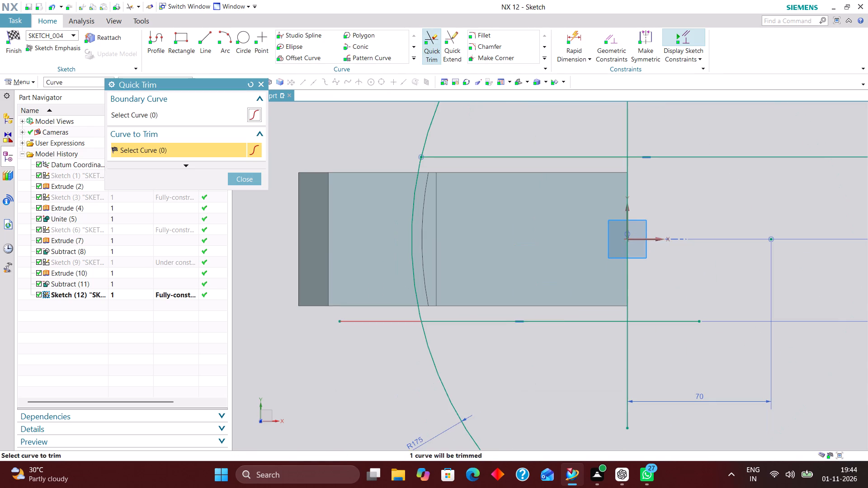
left_click(365, 323)
scroll(362, 271, "down", 4)
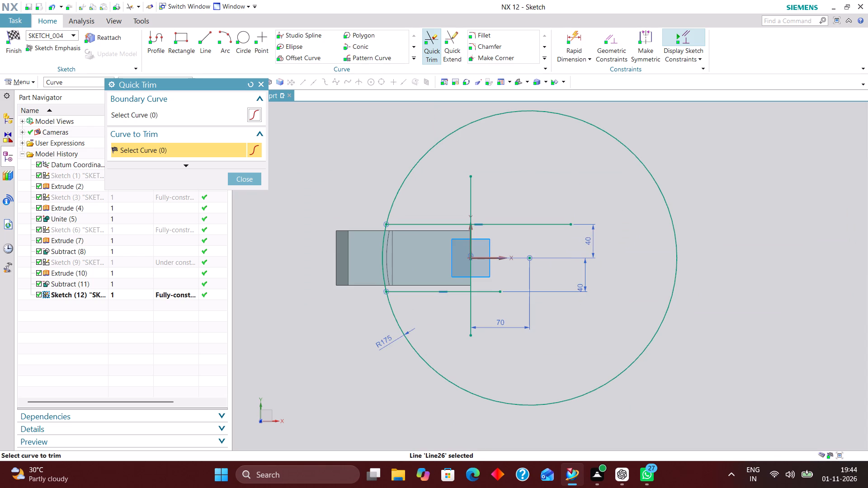
left_click(472, 202)
left_click(496, 217)
left_click(503, 222)
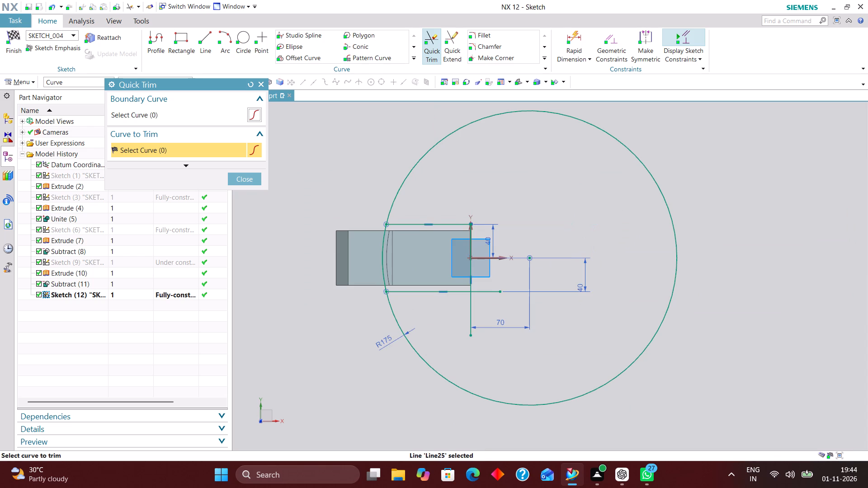
left_click(490, 291)
left_click(472, 306)
left_click(425, 155)
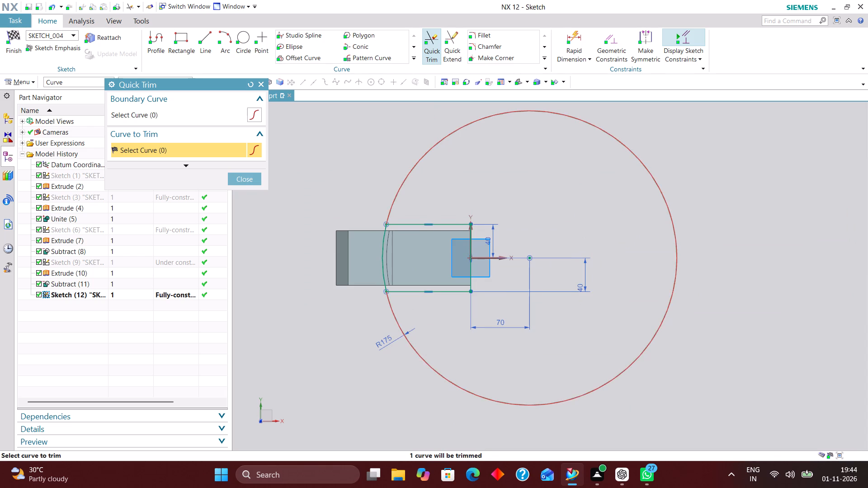
left_click(241, 177)
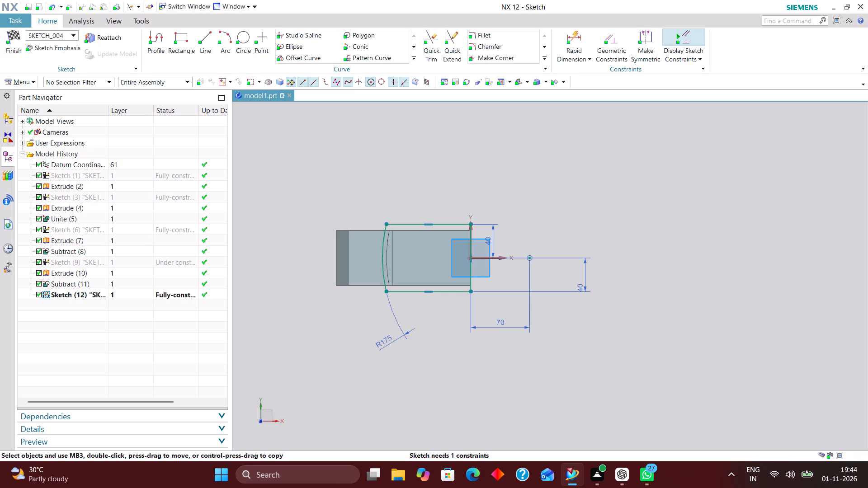
left_click(14, 33)
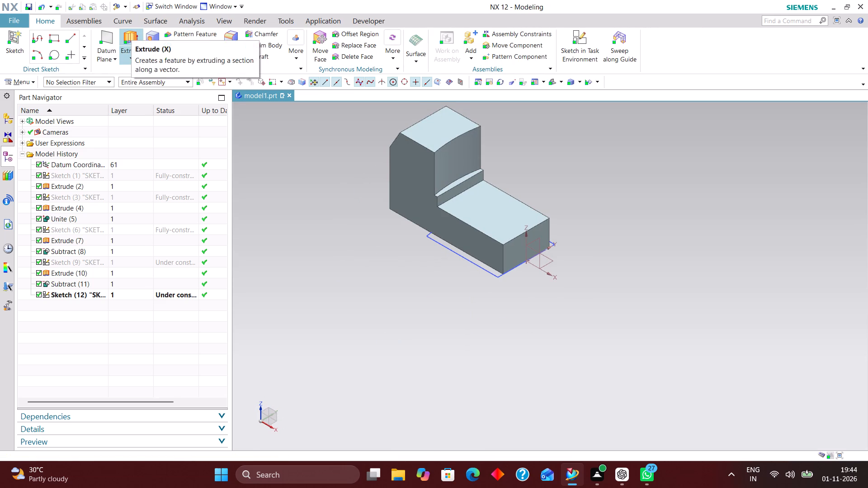
Extrude the trimmed arc-ended profile upward from a start distance of 48 mm to an end distance of 48+12 mm, with Boolean set to None.
left_click(133, 35)
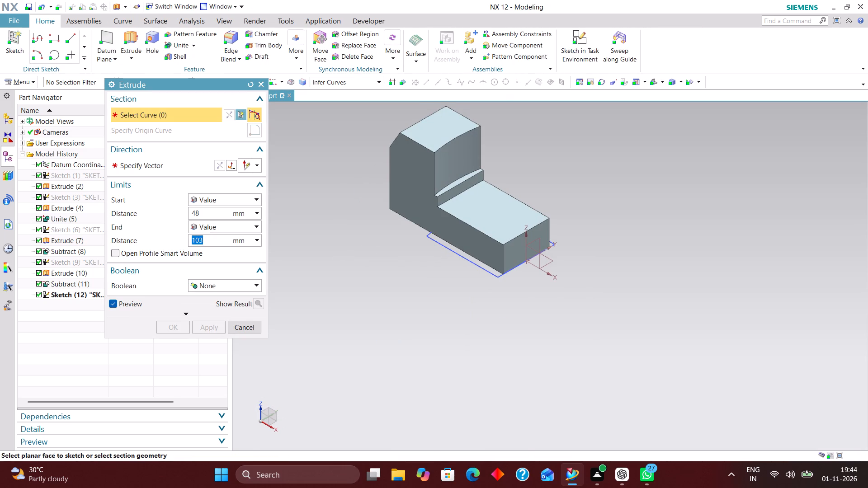
left_click(448, 252)
middle_click_drag(635, 235, 666, 198)
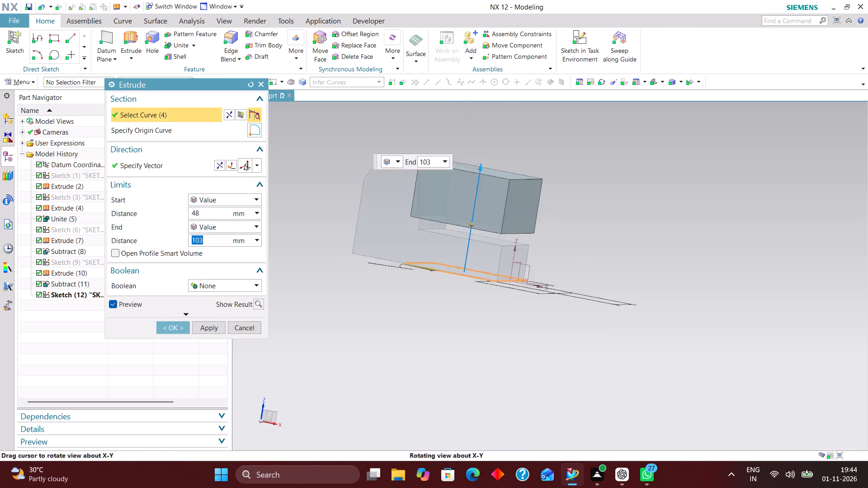
middle_click_drag(666, 198, 679, 193)
right_click_drag(684, 222, 547, 229)
scroll(444, 348, "down", 1)
scroll(436, 236, "up", 4)
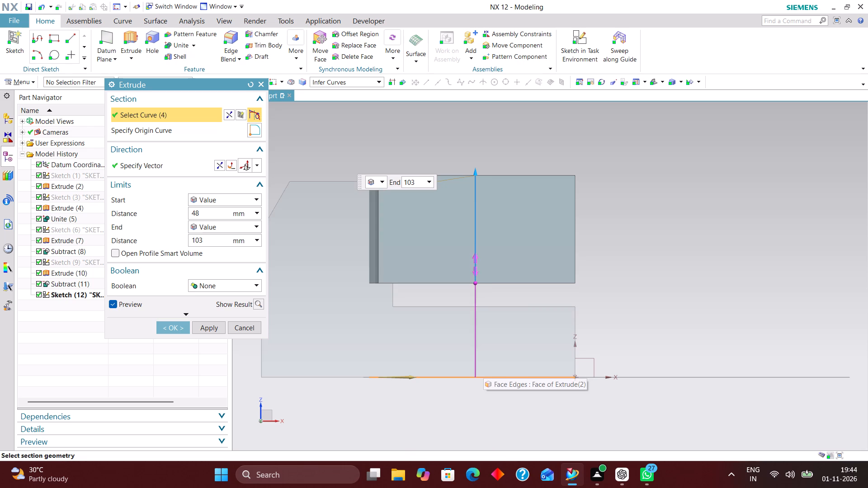
left_click_drag(212, 210, 182, 209)
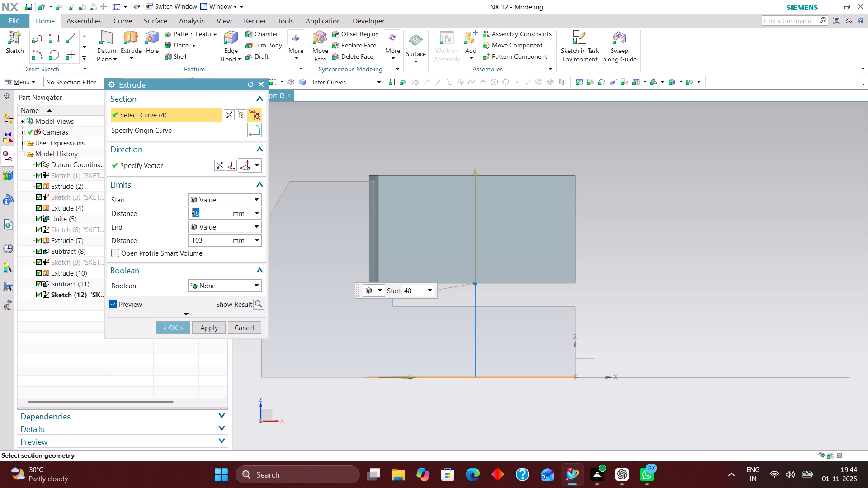
left_click_drag(208, 239, 167, 239)
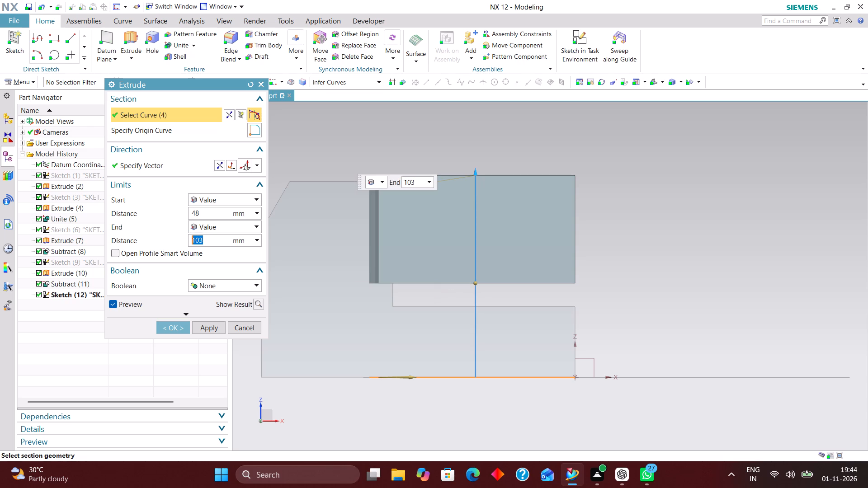
left_click_drag(167, 239, 166, 239)
type("48+12")
key("Return")
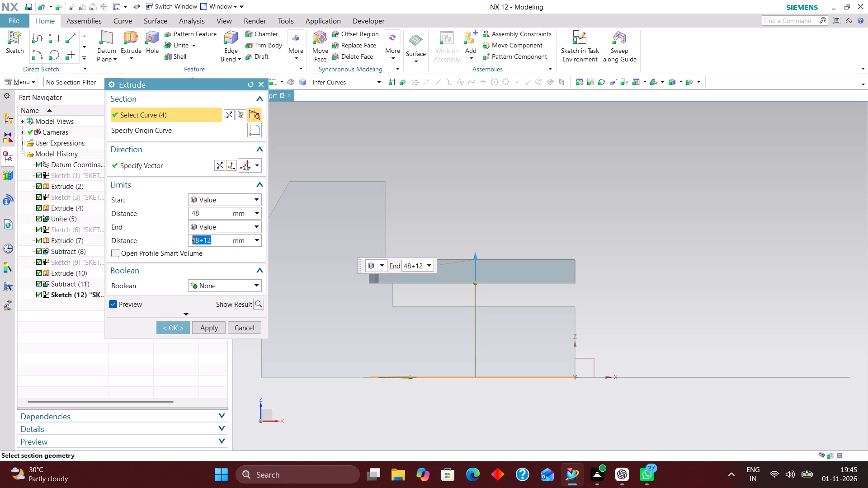
left_click(178, 330)
middle_click_drag(535, 216, 531, 245)
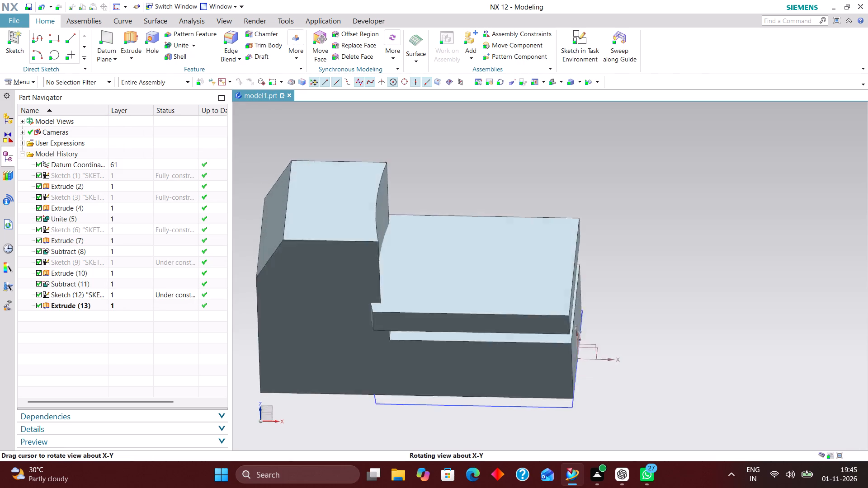
Subtract the newly extruded arc-ended body from the main bracket body.
middle_click_drag(531, 245, 514, 225)
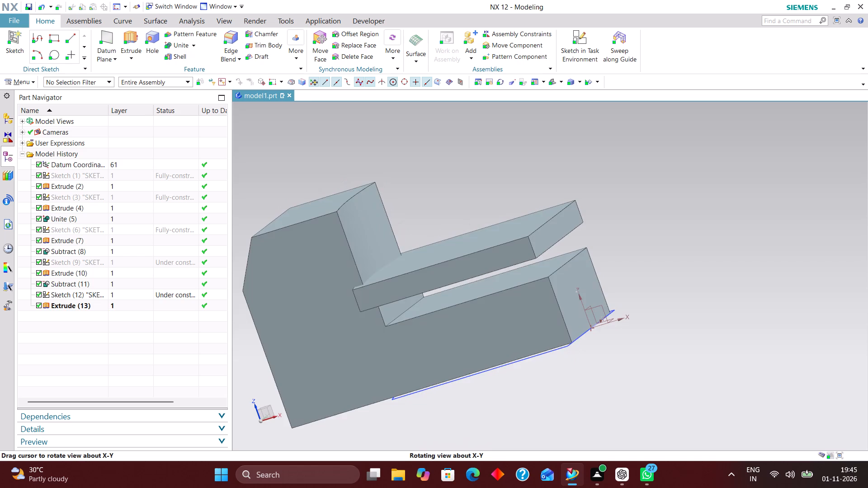
middle_click_drag(514, 225, 507, 233)
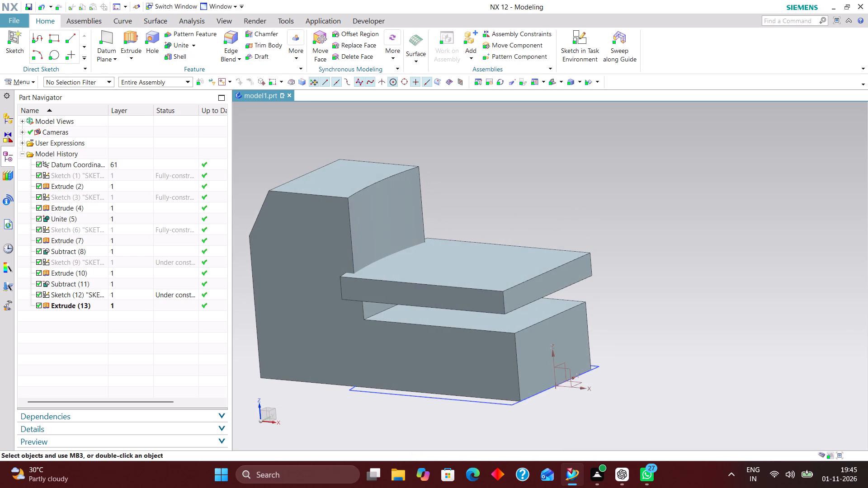
left_click(197, 45)
left_click(203, 69)
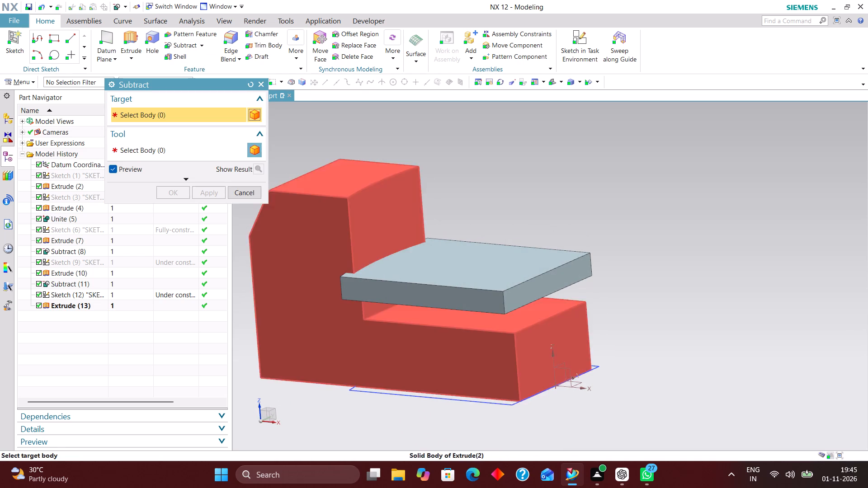
left_click(293, 190)
left_click(399, 274)
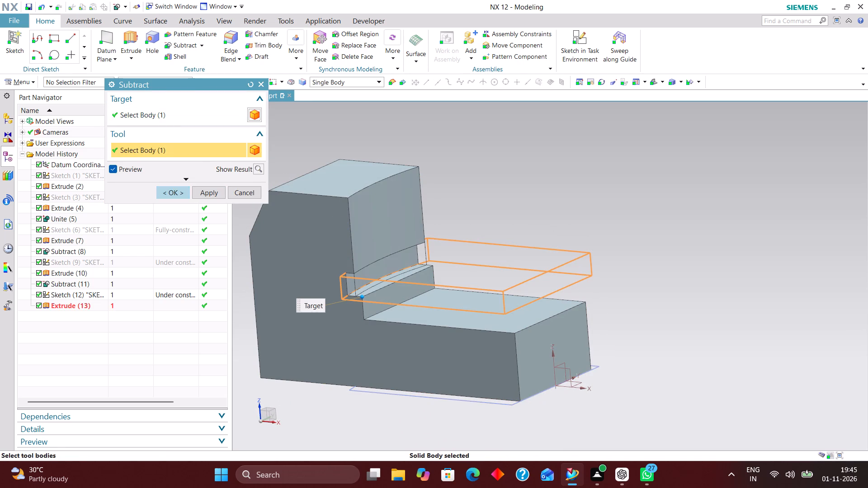
left_click(175, 193)
Create a sketch on the datum XY plane and draw a circle of about 53.5 mm radius near the X axis, beyond the bracket's lower end.
scroll(544, 206, "down", 1)
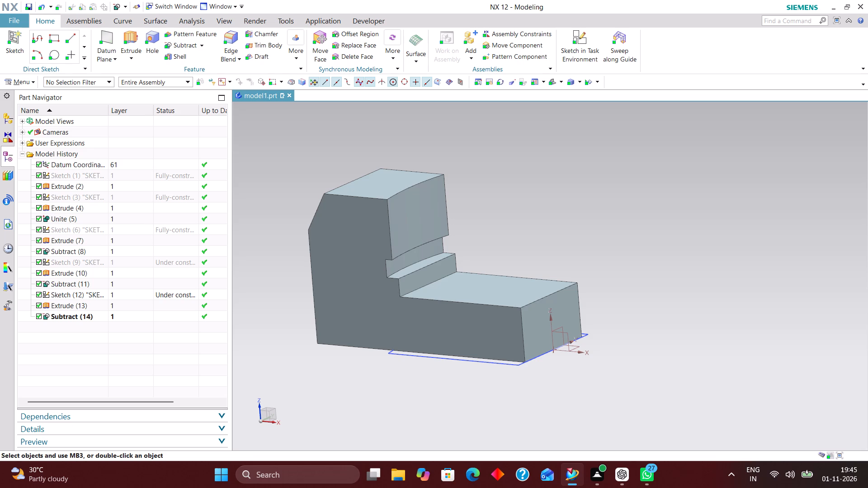
left_click(575, 43)
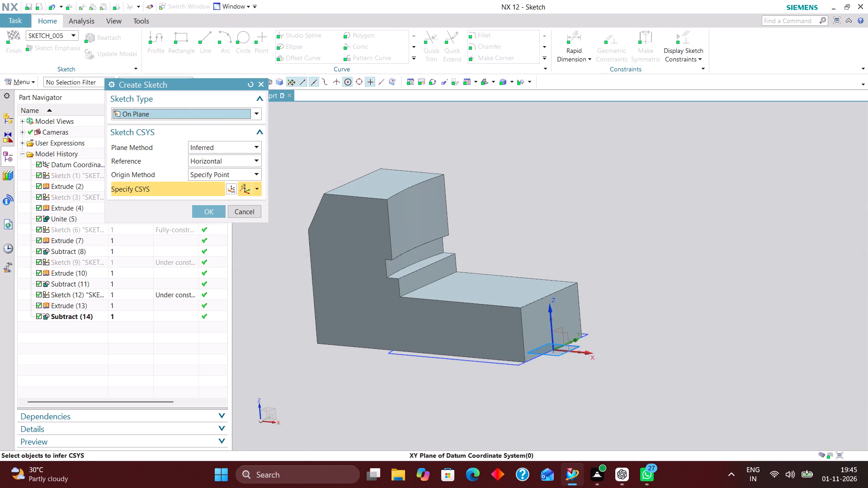
left_click(578, 347)
left_click(208, 211)
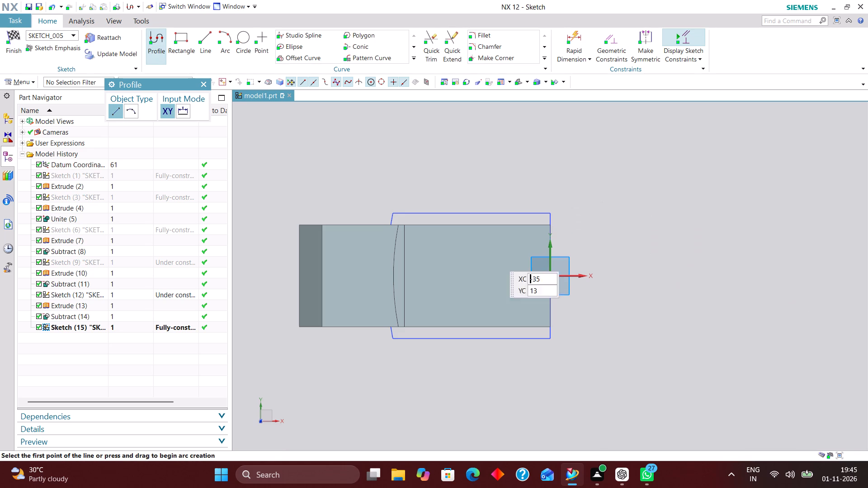
left_click(241, 38)
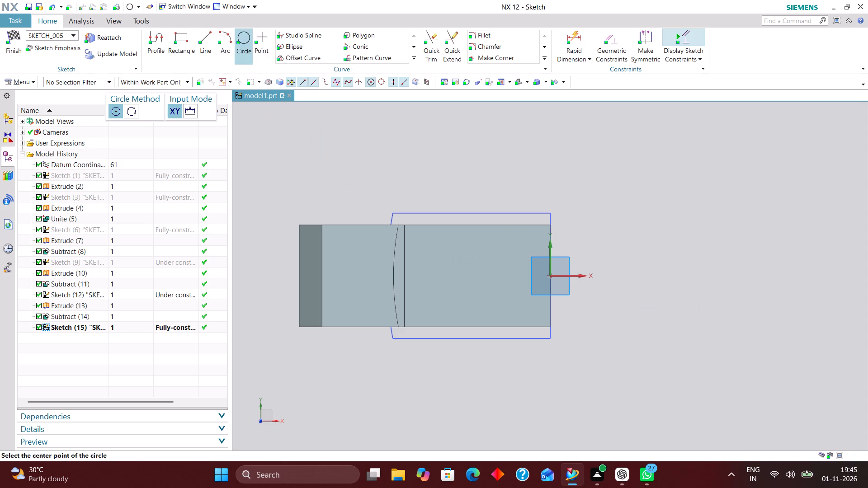
left_click(685, 277)
left_click(732, 346)
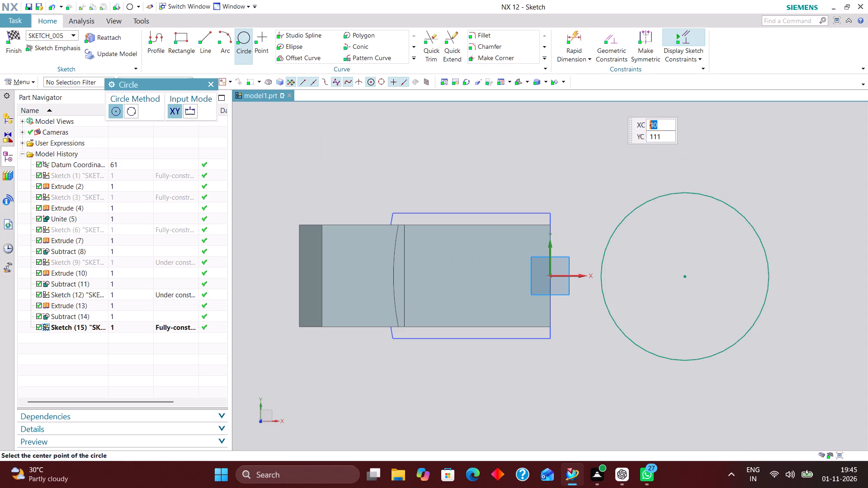
Constrain the circle's centre point to lie on the sketch's X axis.
left_click(614, 44)
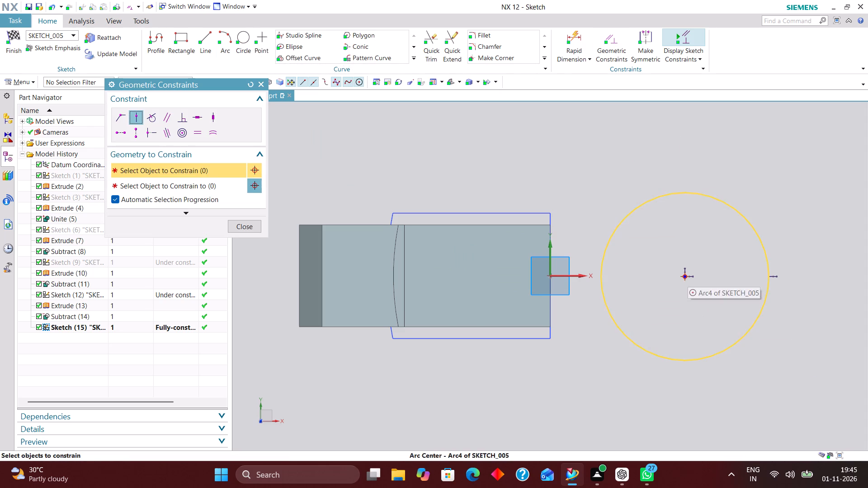
left_click(684, 278)
left_click(573, 274)
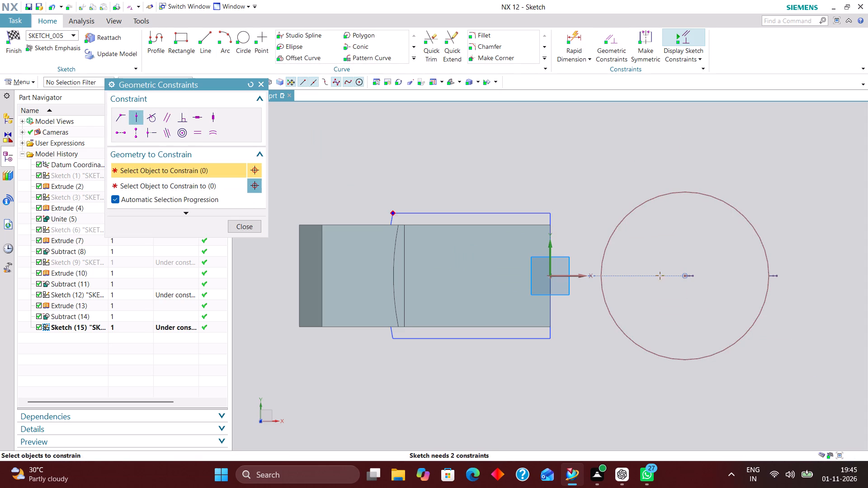
Add a radial dimension to the circle using Rapid Dimension.
left_click(570, 36)
left_click(250, 208)
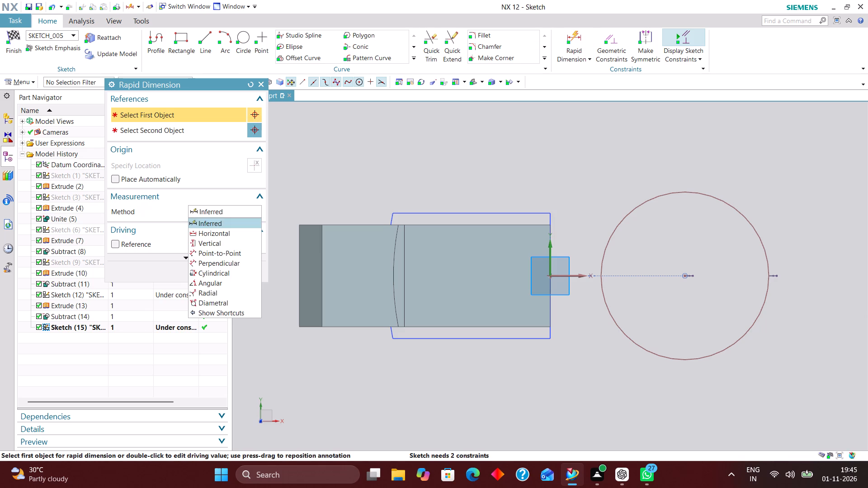
left_click(229, 293)
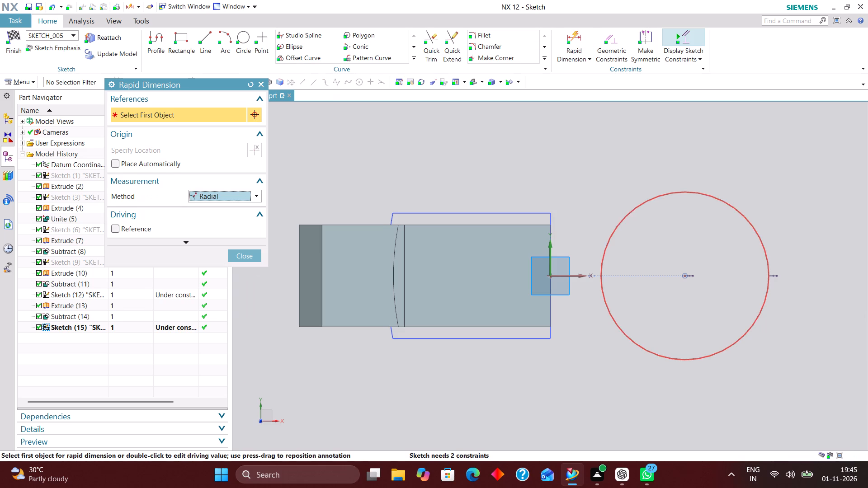
left_click(618, 226)
left_click(540, 162)
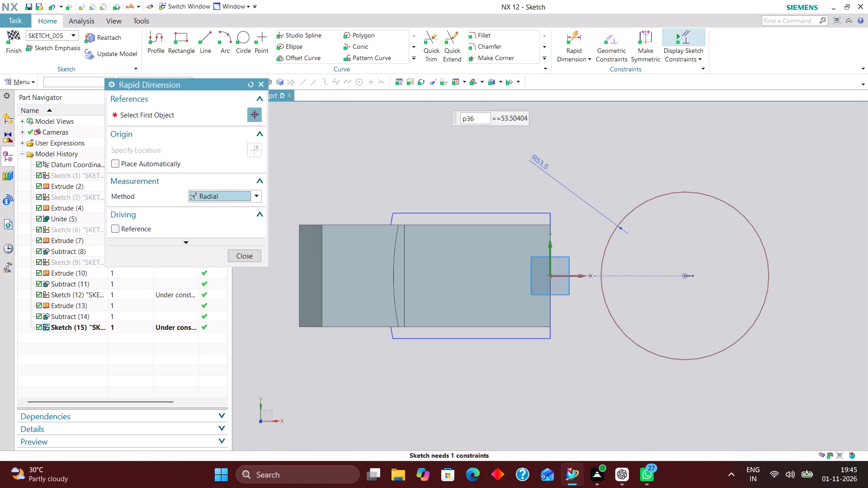
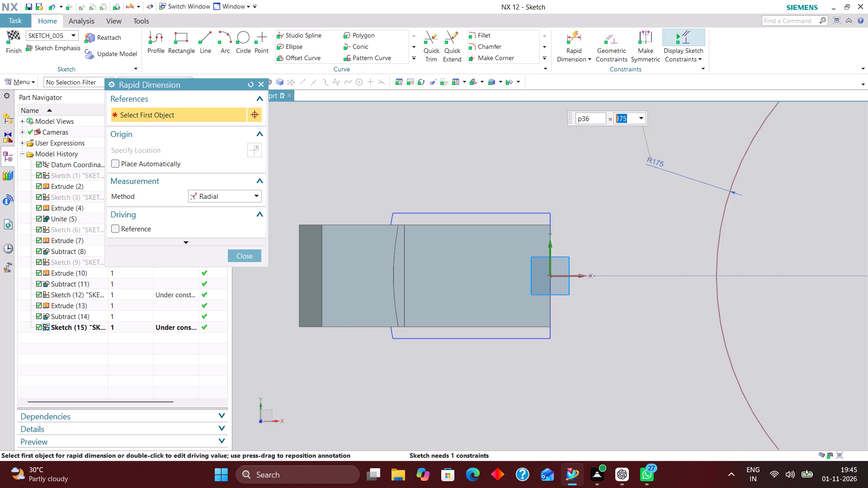
Dimension the circle's centre 70 mm horizontally from the sketch's Y axis using the Inferred method.
scroll(541, 150, "down", 1)
scroll(542, 205, "down", 3)
left_click(254, 196)
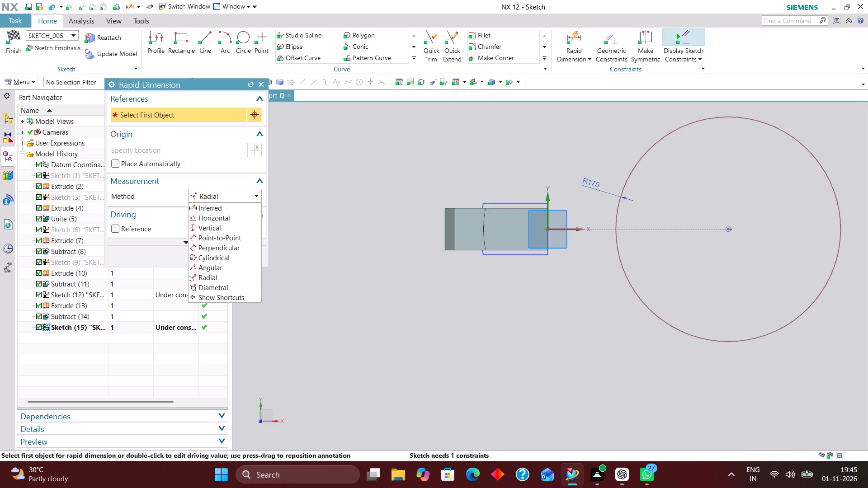
left_click(235, 210)
left_click(549, 220)
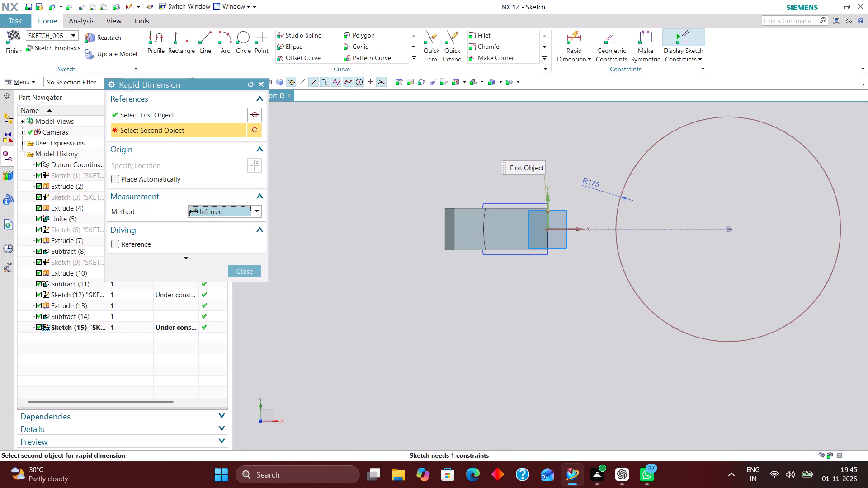
left_click(729, 230)
left_click(621, 377)
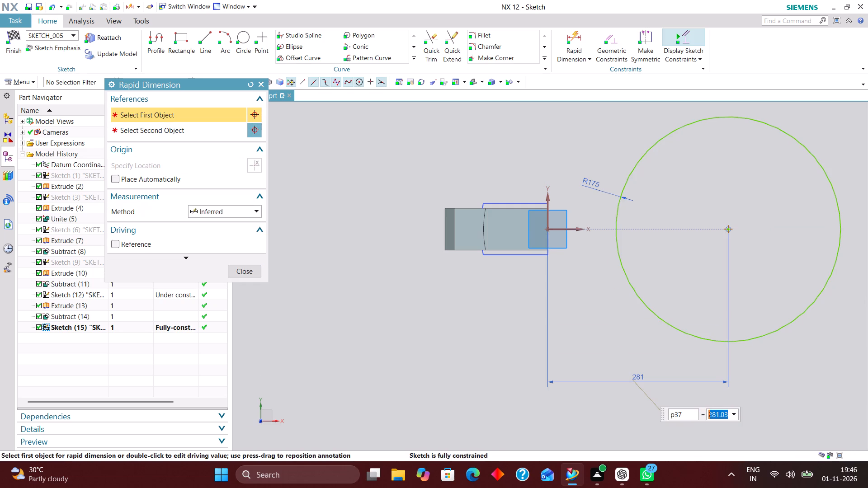
type("70")
key("Return")
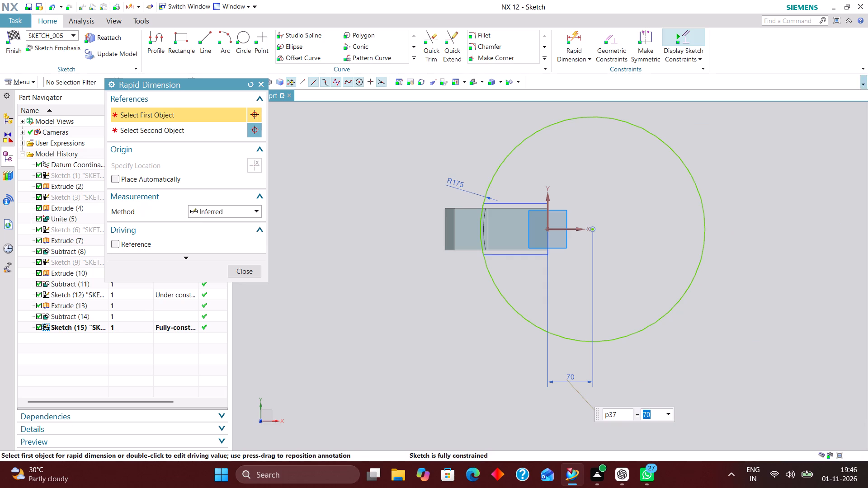
left_click(256, 268)
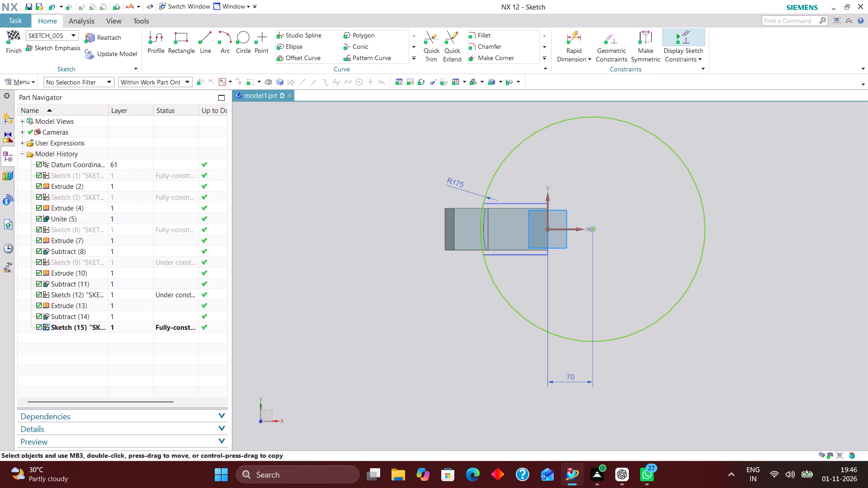
Draw a second circle concentric with the R175 circle, with a diameter of 115*2 (230 mm).
left_click(245, 41)
scroll(566, 221, "up", 1)
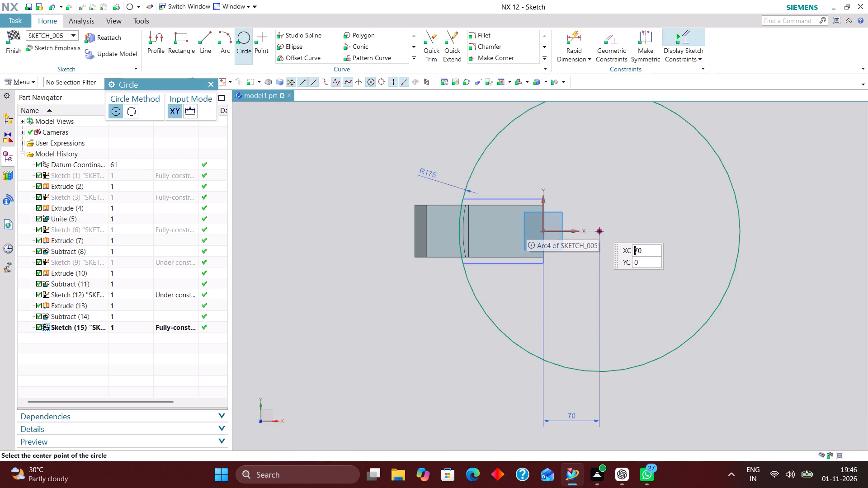
left_click(602, 232)
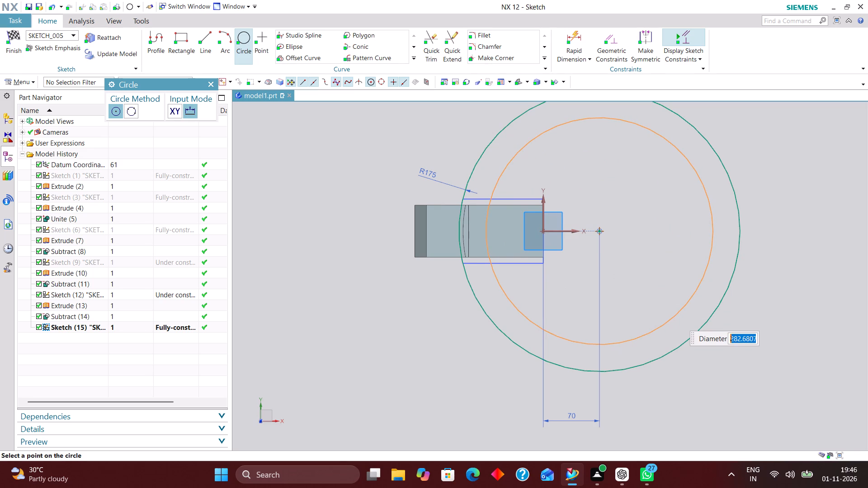
type("115")
key("asterisk")
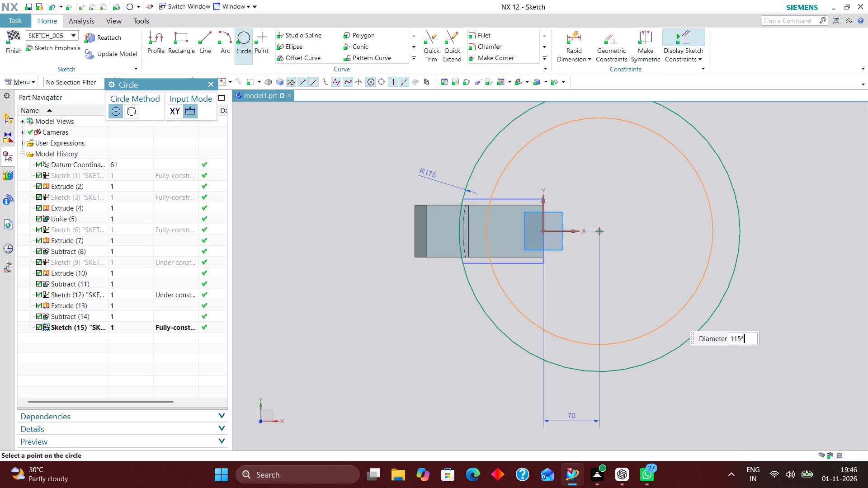
key("2")
key("Return")
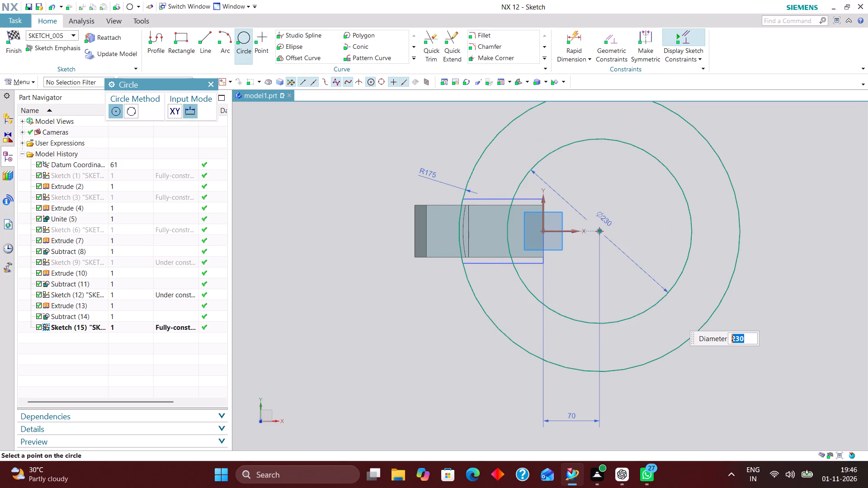
left_click(214, 84)
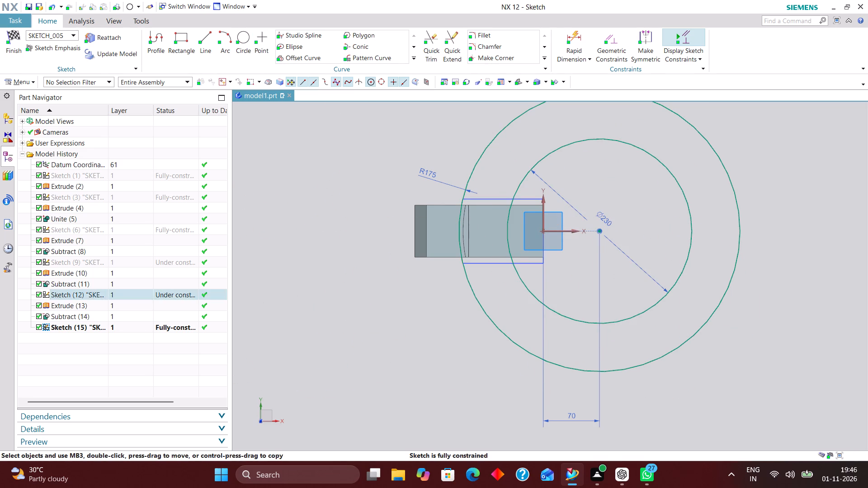
Draw two horizontal lines crossing both circles, about 44 mm above and about 67 mm below the X axis.
scroll(548, 234, "up", 3)
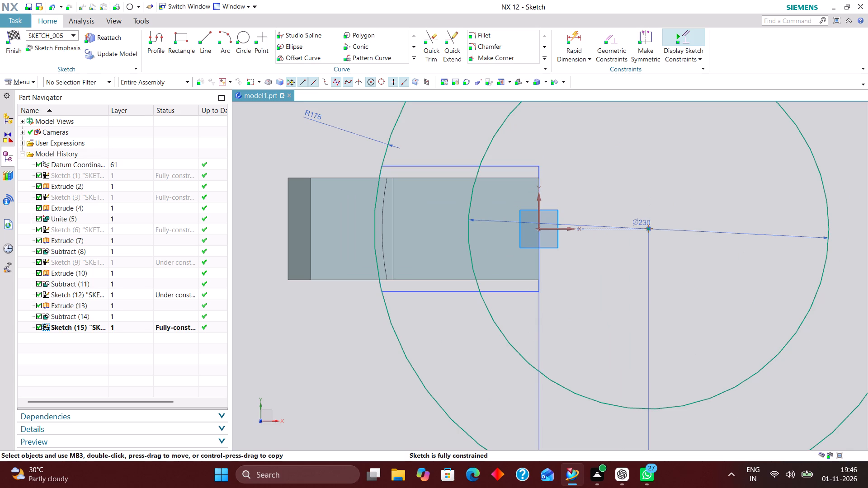
left_click(207, 39)
scroll(491, 300, "down", 1)
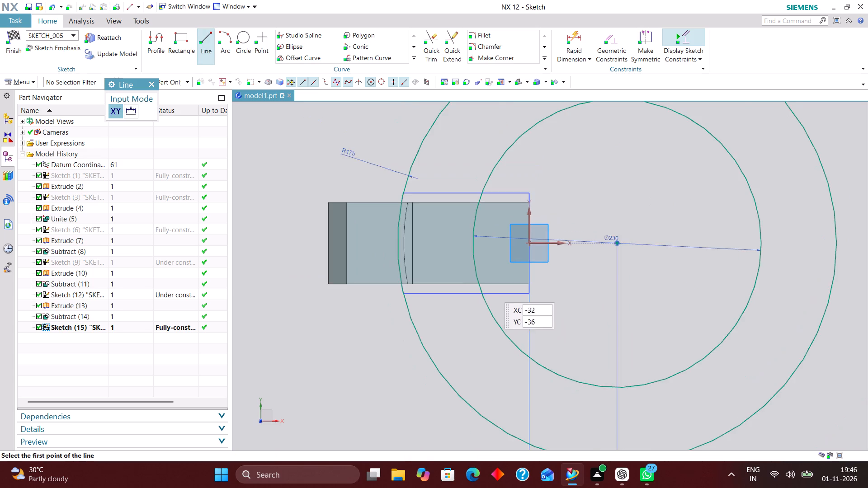
scroll(490, 279, "up", 3)
scroll(400, 263, "down", 4)
scroll(371, 217, "up", 2)
left_click(333, 186)
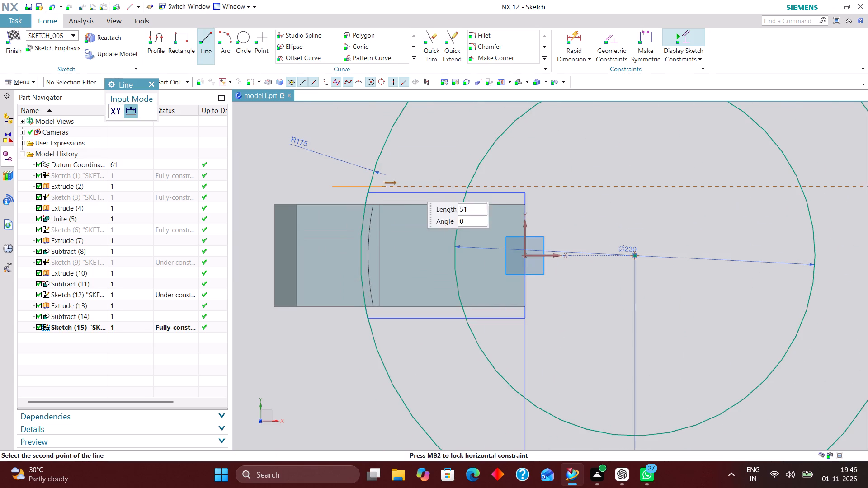
left_click(549, 186)
left_click(340, 360)
left_click(536, 356)
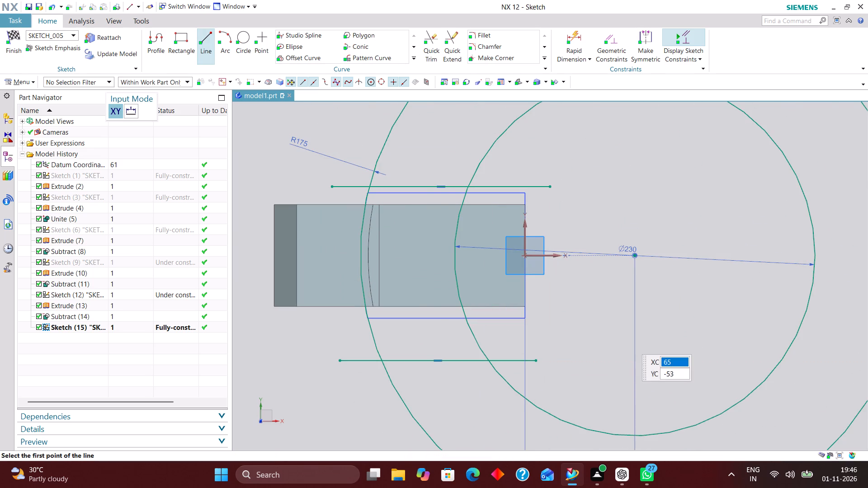
Dimension the lower horizontal line at 65/2 (32.5 mm) from the X axis.
left_click(571, 24)
left_click(573, 34)
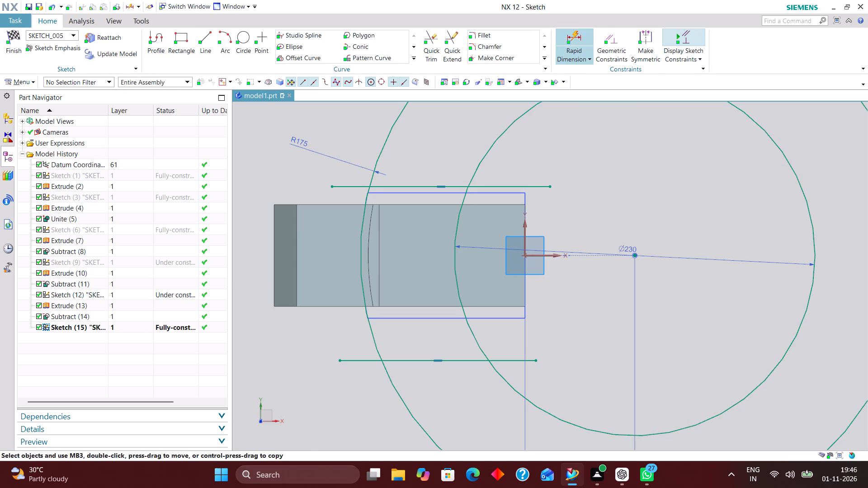
left_click(547, 255)
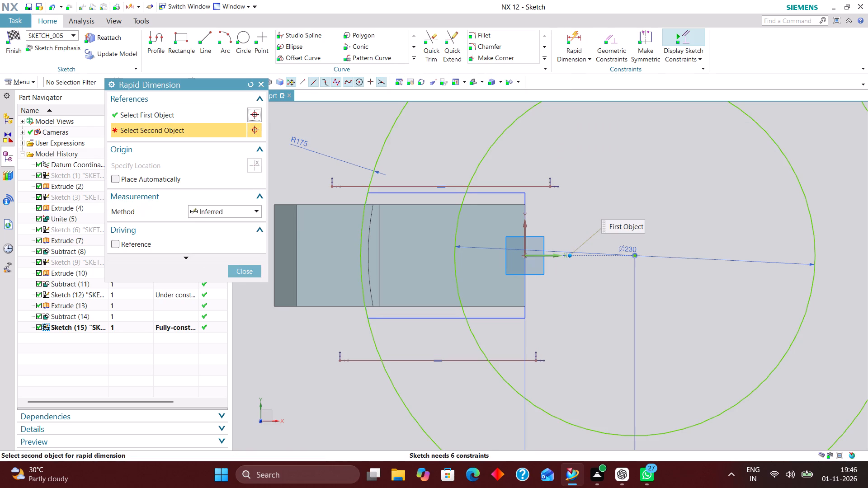
left_click(510, 362)
left_click(681, 318)
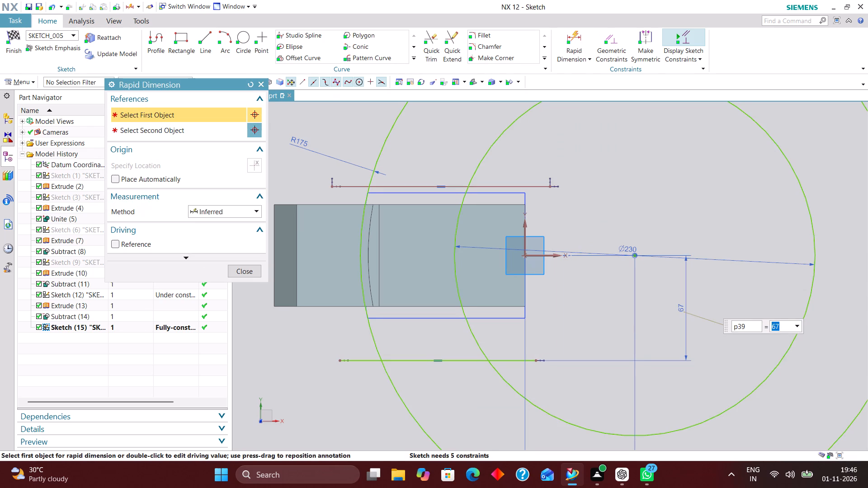
type("40")
key("Return")
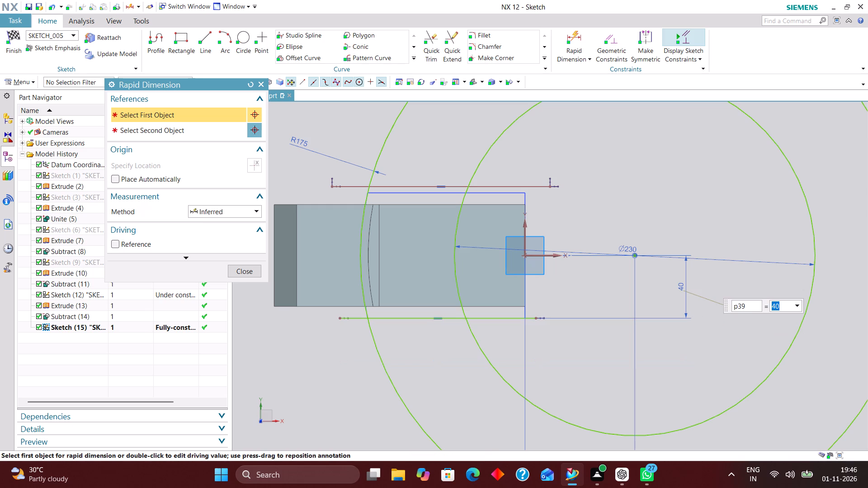
type("65/2")
key("Return")
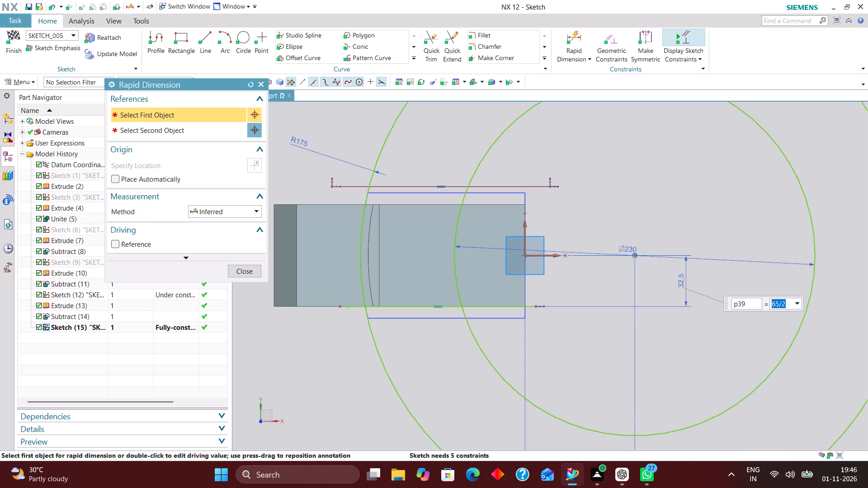
Dimension the upper horizontal line at 65/2 (32.5 mm) from the X axis.
left_click(547, 256)
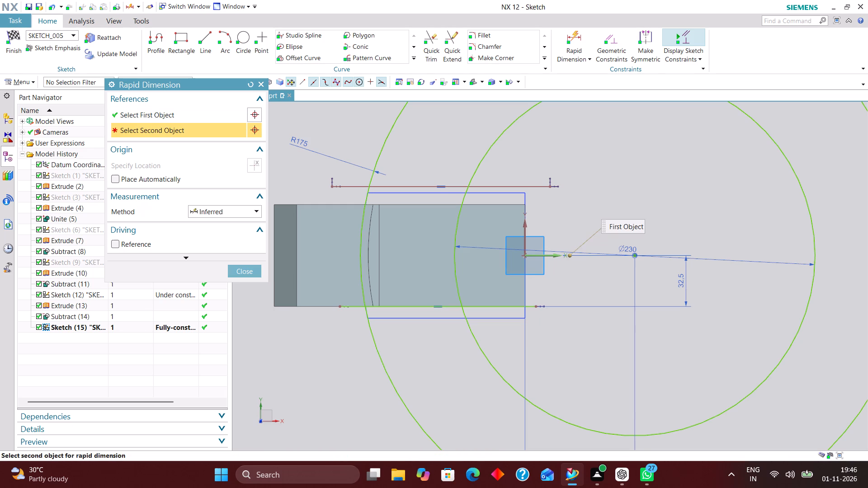
left_click(532, 188)
left_click(670, 220)
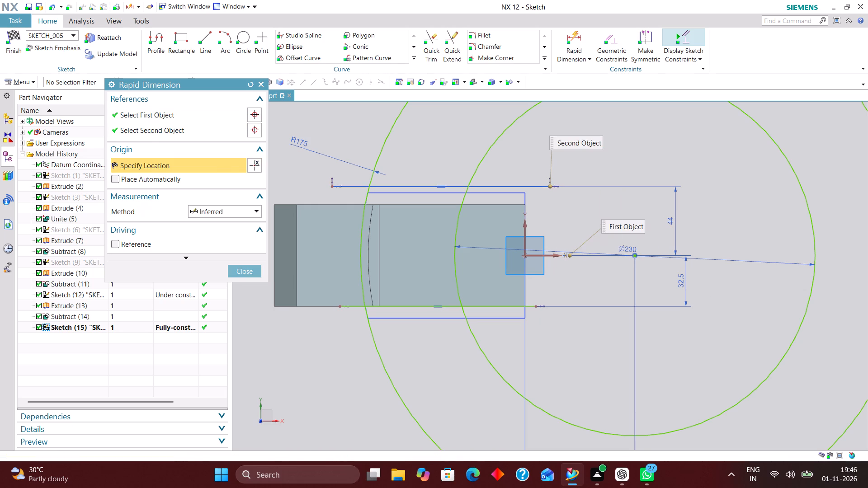
type("65")
type("/2")
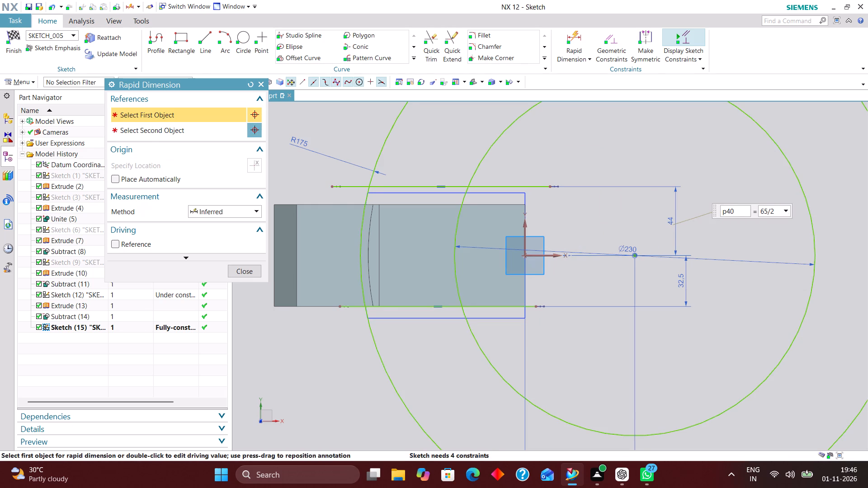
key("Return")
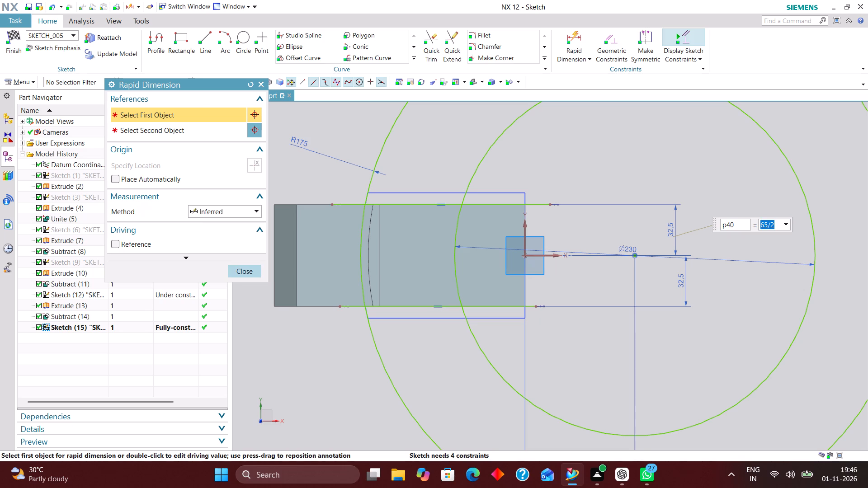
left_click(247, 269)
Trim the ends of both horizontal lines so that only the segments between the two circles remain.
scroll(402, 317, "down", 1)
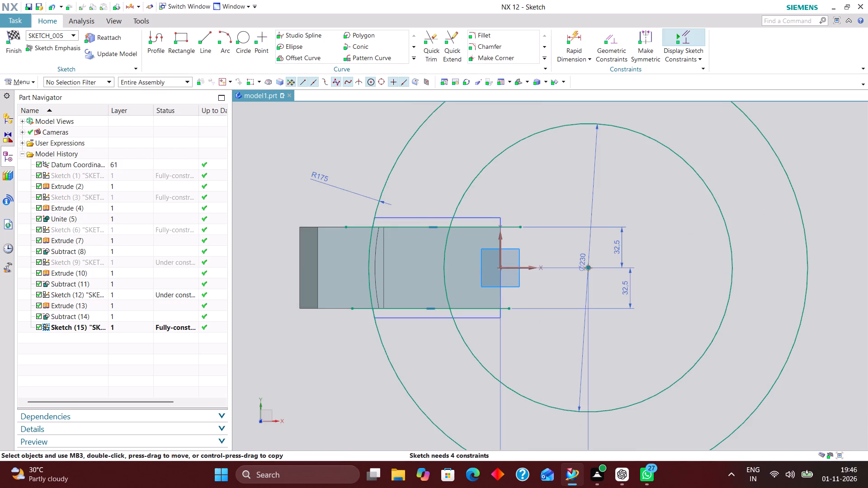
left_click(433, 43)
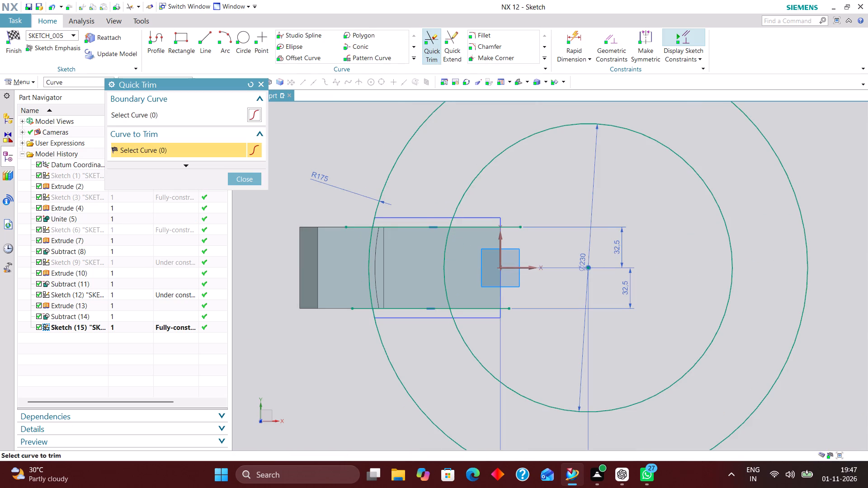
scroll(353, 200, "up", 4)
left_click(354, 263)
scroll(356, 205, "down", 3)
scroll(368, 331, "up", 3)
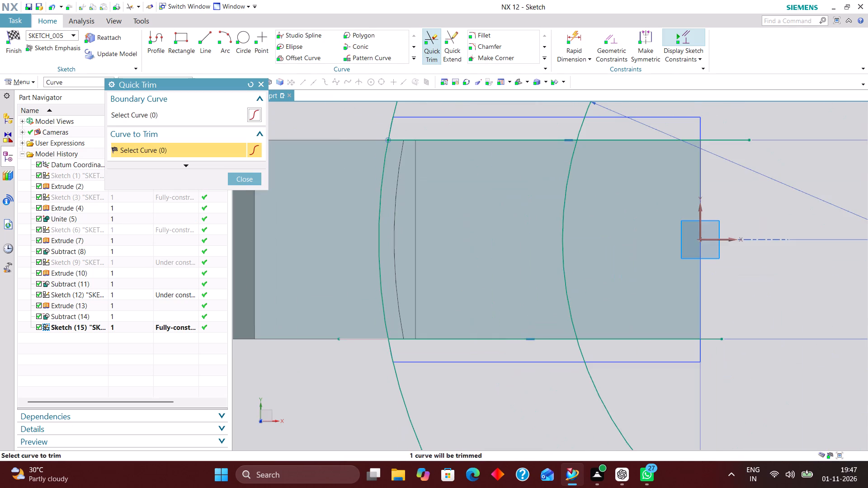
left_click(362, 341)
scroll(341, 321, "down", 4)
left_click(467, 330)
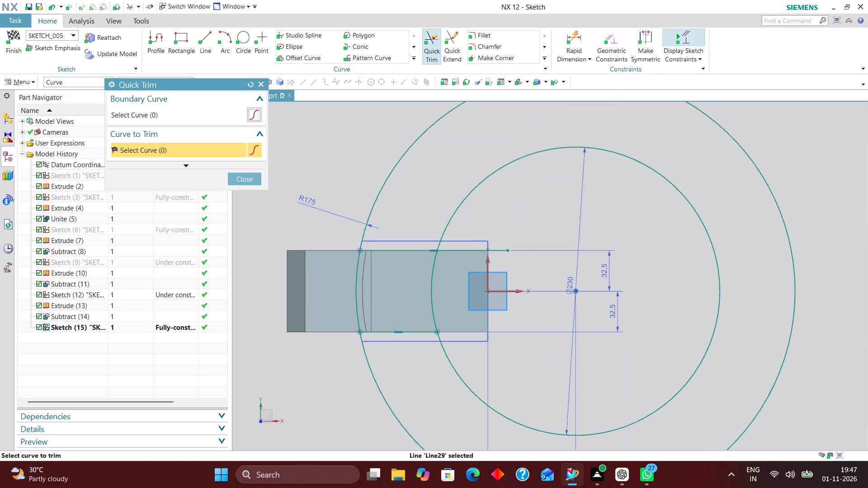
scroll(480, 251, "up", 5)
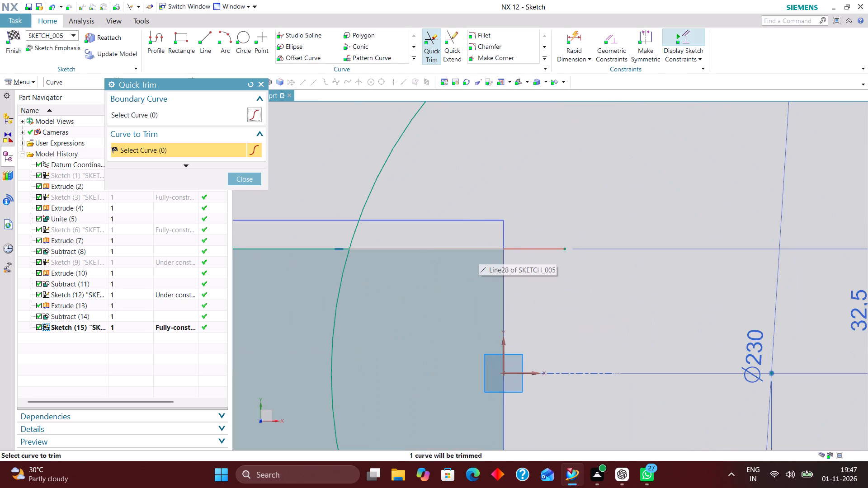
left_click(480, 250)
scroll(488, 277, "down", 5)
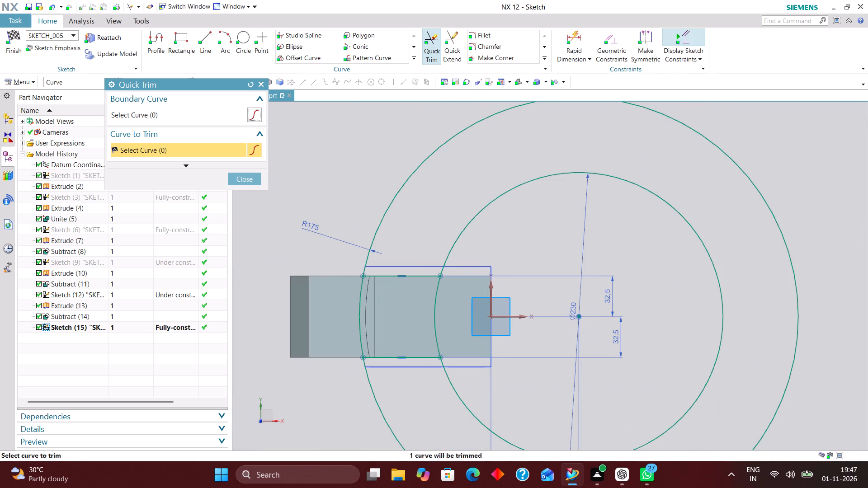
Trim both circles down to the short arcs joining the horizontal lines, and finish the sketch.
left_click(381, 222)
left_click(472, 224)
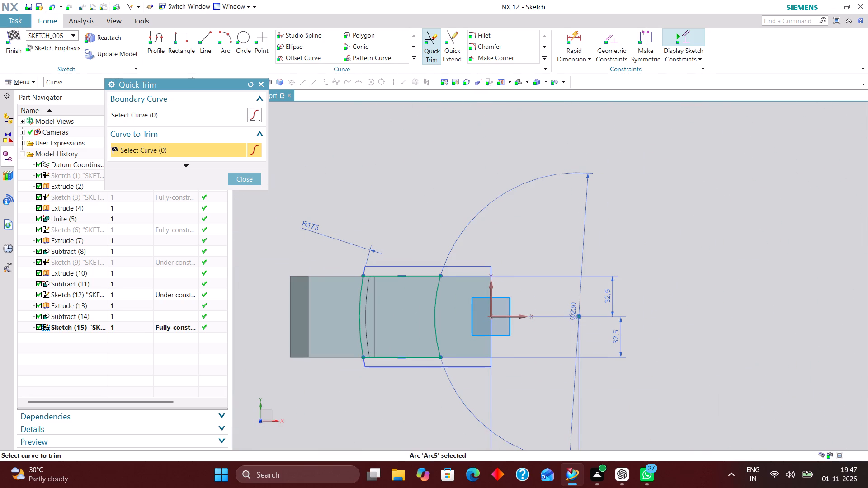
left_click(260, 179)
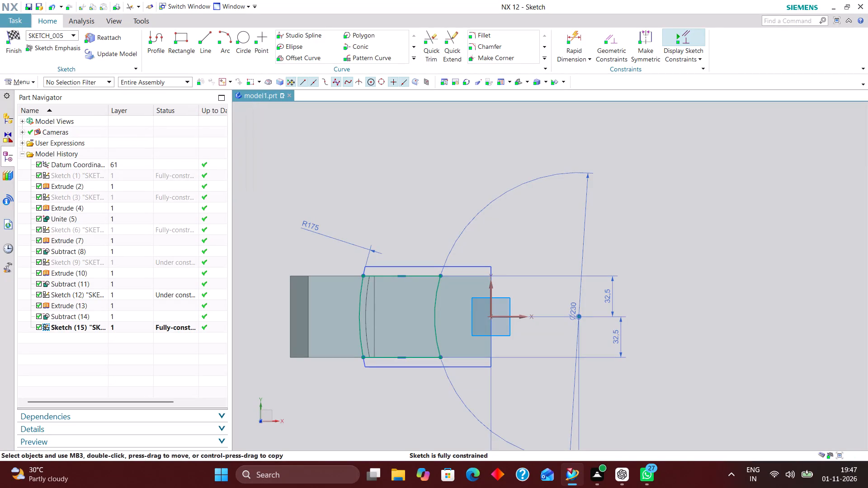
left_click(19, 36)
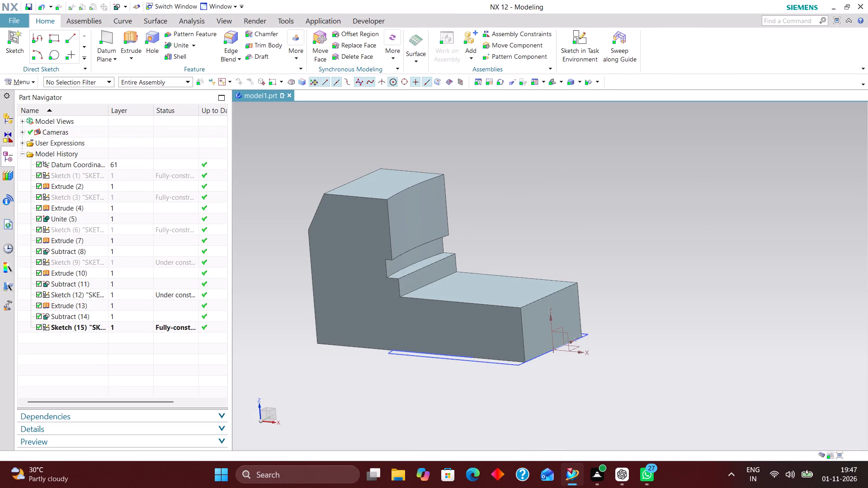
Hide Sketch (12), the profile used by the previous extrusion.
left_click(141, 296)
right_click(141, 296)
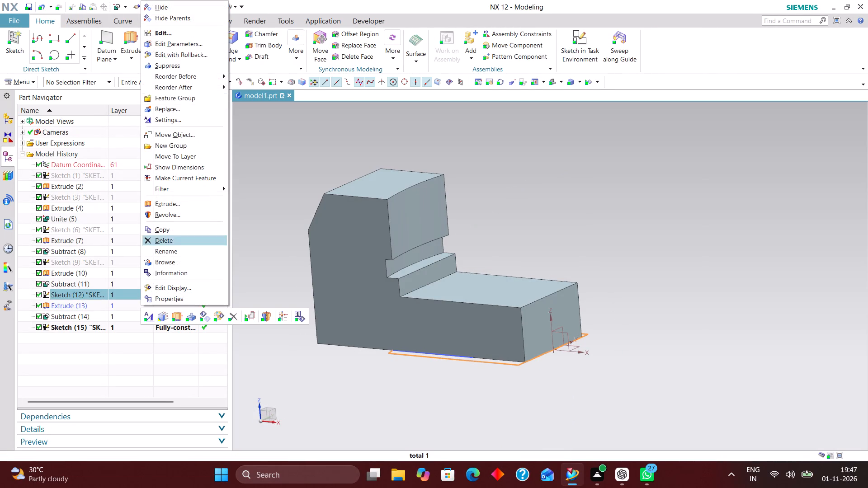
left_click(184, 6)
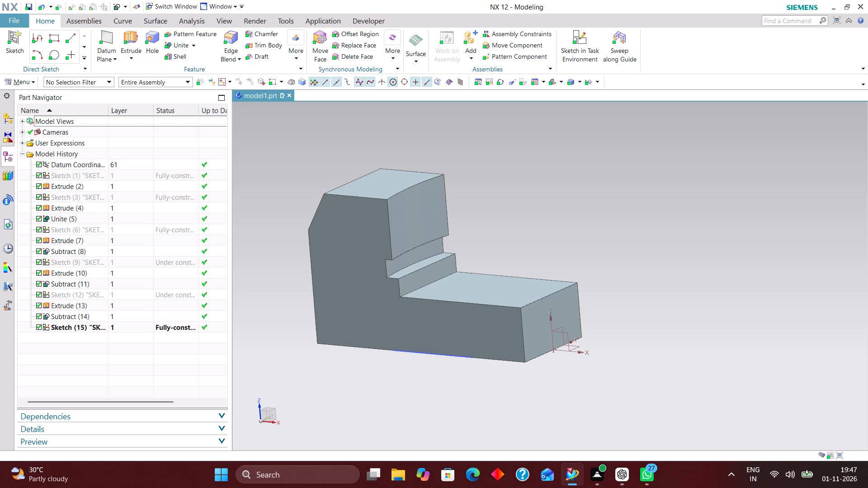
Extrude the Sketch (15) arc-ended profile from 36 mm to 48 mm as a separate body with no Boolean.
left_click(132, 38)
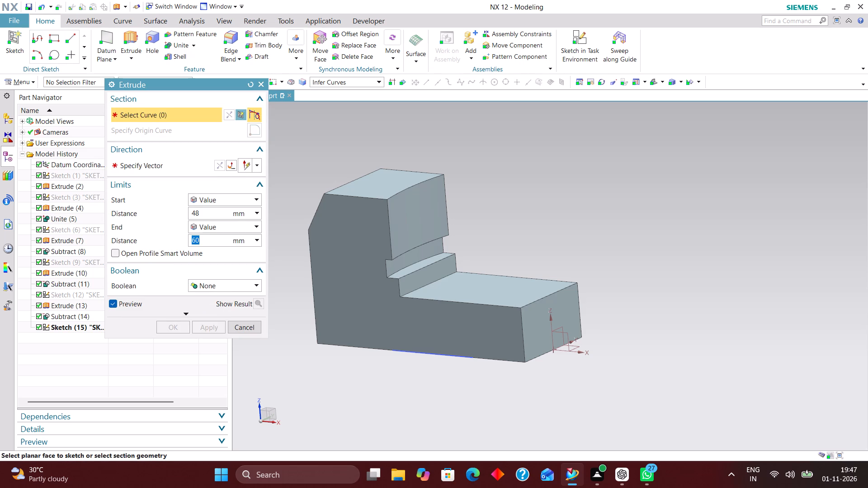
left_click(61, 326)
right_click_drag(797, 234, 713, 233)
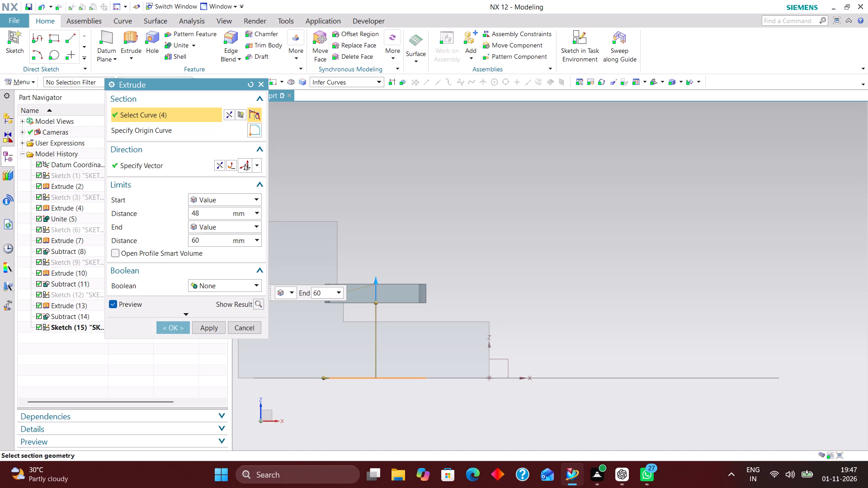
scroll(613, 265, "down", 3)
scroll(524, 272, "up", 4)
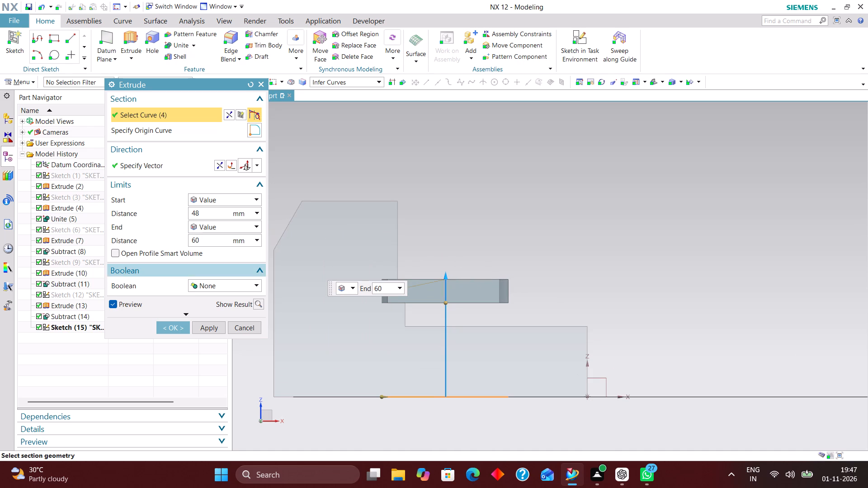
left_click_drag(199, 213, 172, 216)
type("36")
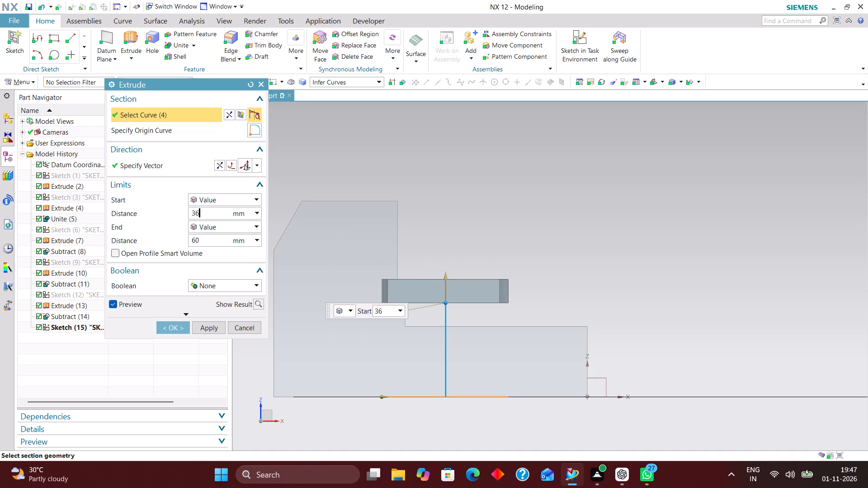
key("Return")
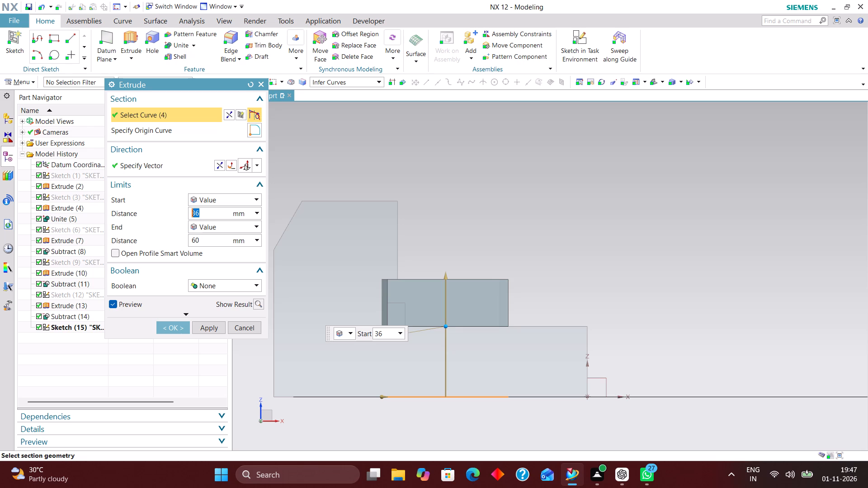
left_click_drag(201, 239, 171, 239)
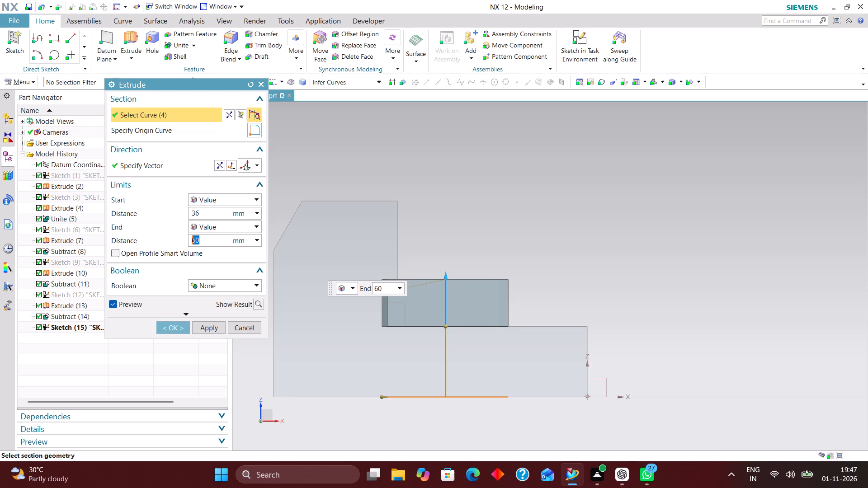
key("4")
key("8")
key("Return")
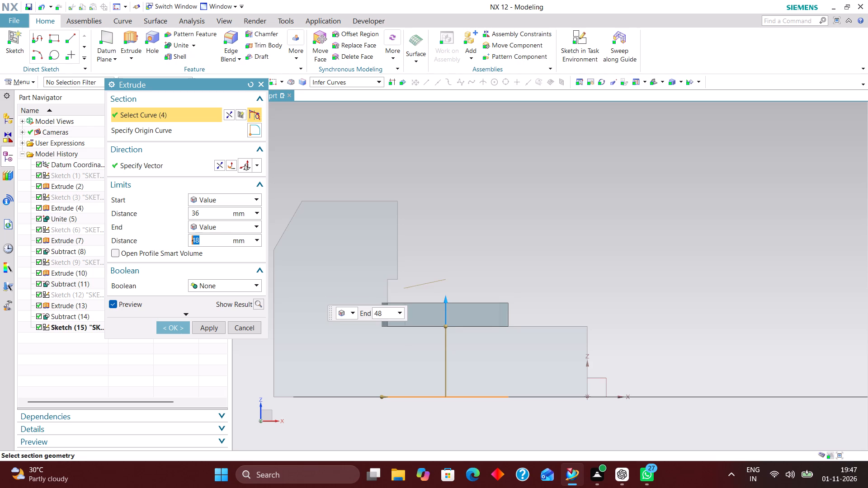
left_click(174, 238)
left_click(171, 328)
Unite the new arc-ended extrusion with the main bracket body.
middle_click_drag(551, 242, 550, 253)
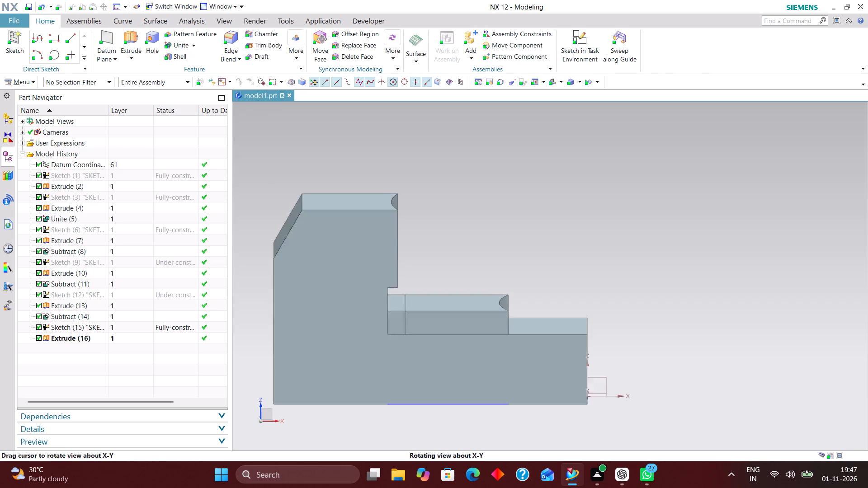
middle_click_drag(550, 253, 492, 267)
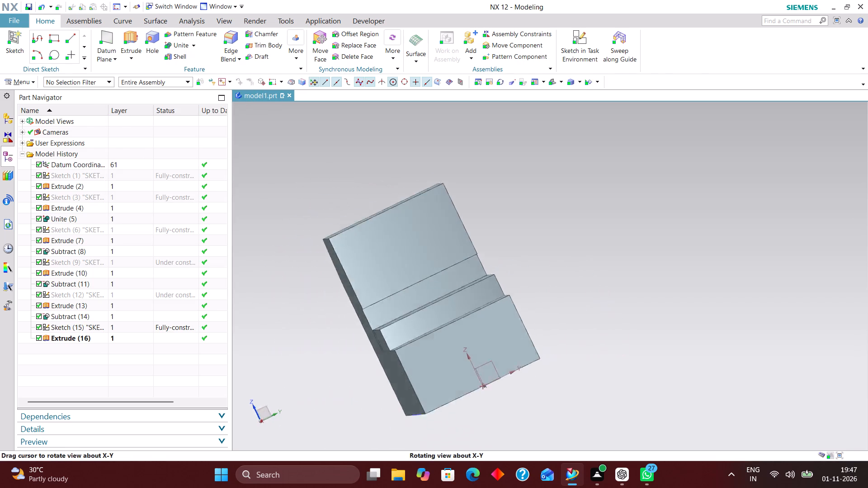
middle_click_drag(492, 267, 547, 272)
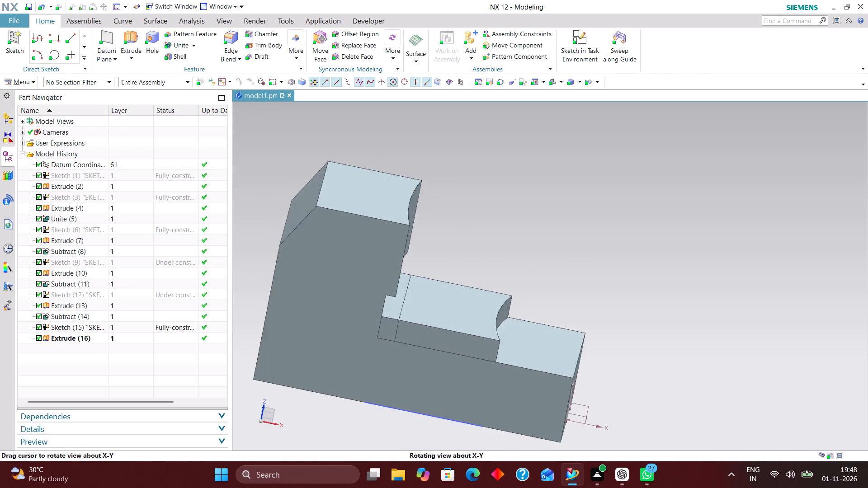
middle_click_drag(547, 272, 539, 273)
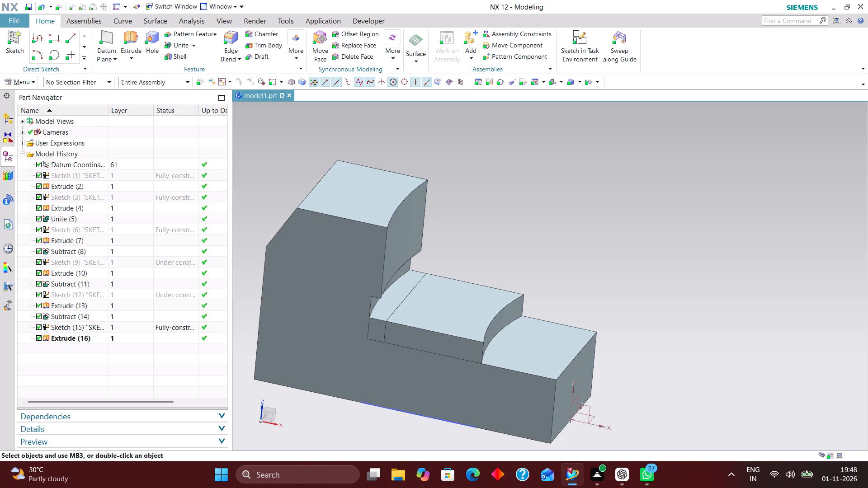
left_click(174, 43)
left_click(339, 297)
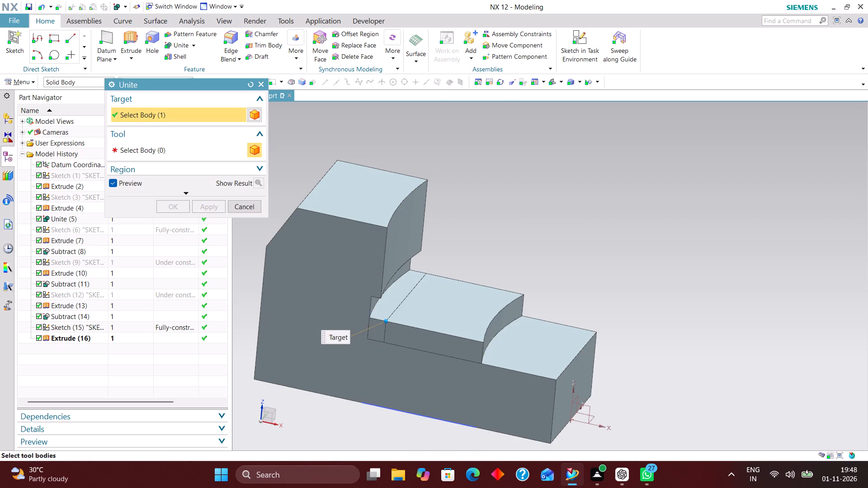
left_click(433, 314)
left_click(178, 206)
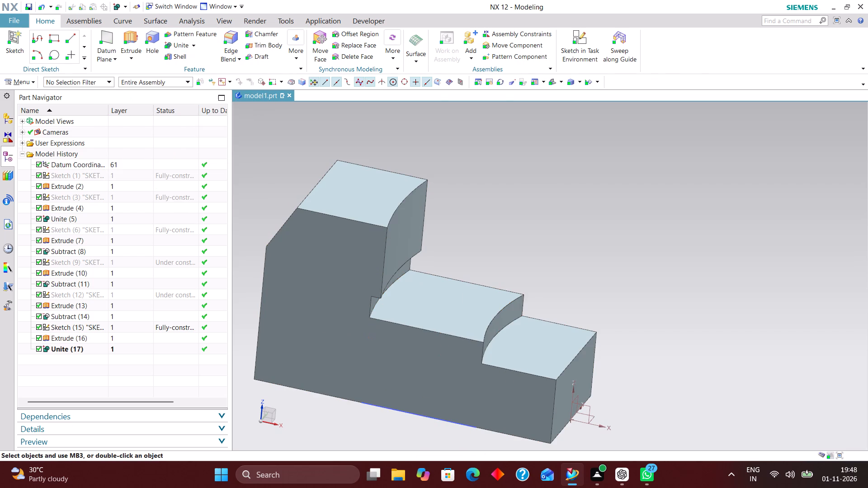
Examine the united stepped bracket in a trimetric or isometric orientation.
scroll(611, 236, "down", 1)
scroll(611, 236, "up", 3)
scroll(599, 237, "down", 2)
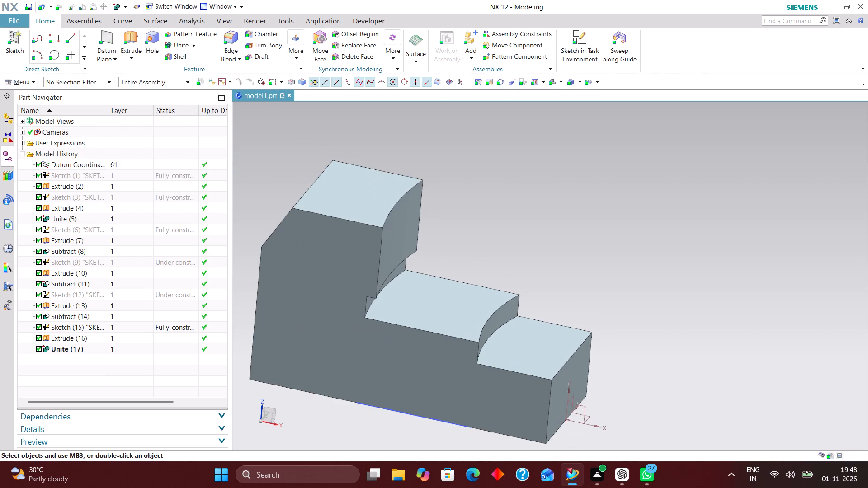
key("End")
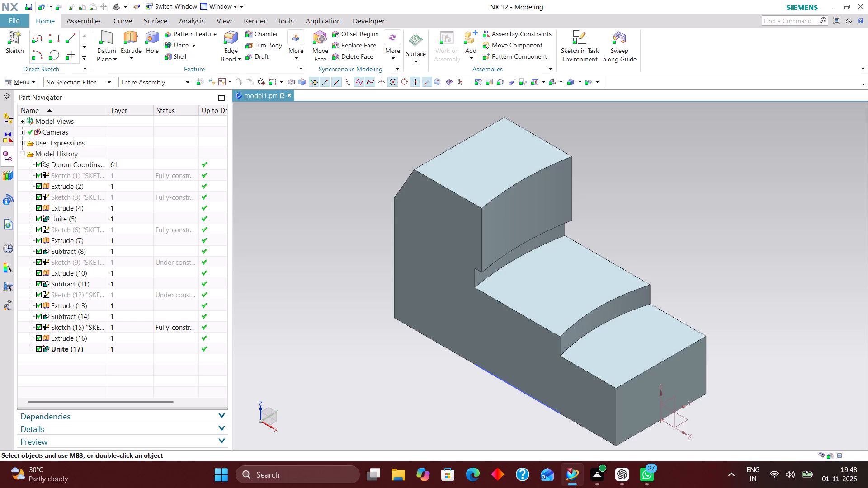
scroll(542, 284, "down", 3)
scroll(567, 321, "up", 3)
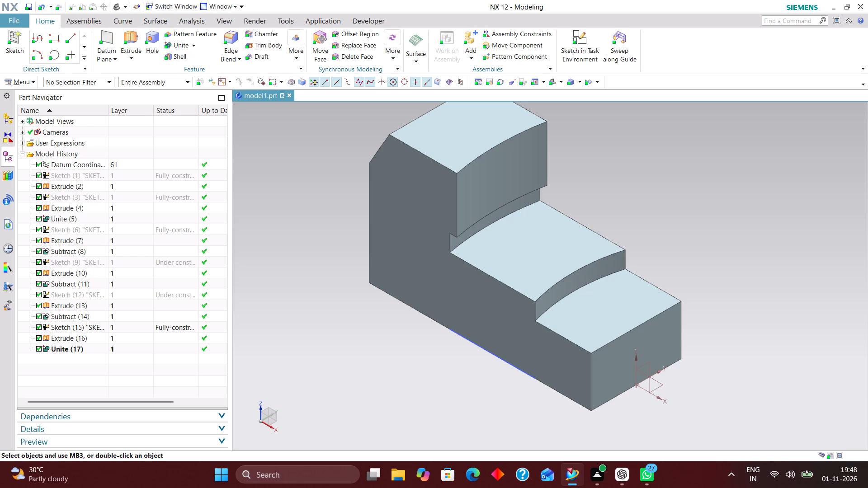
scroll(457, 274, "down", 4)
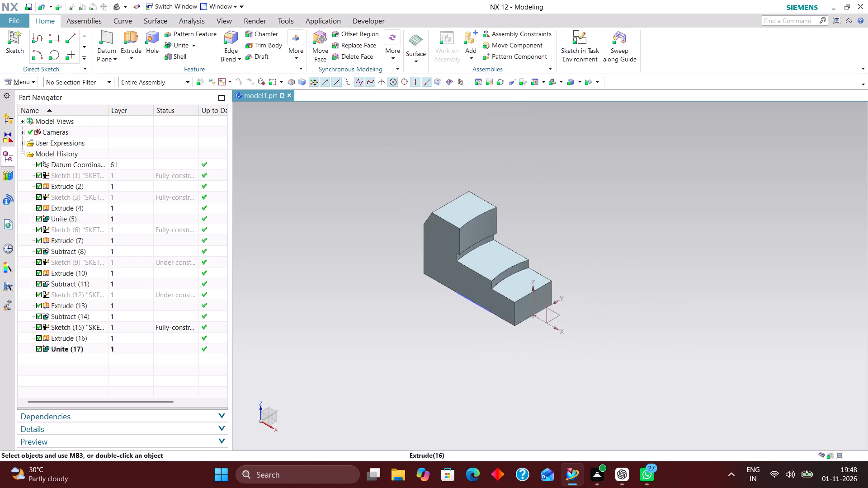
scroll(463, 265, "down", 1)
scroll(547, 338, "up", 4)
scroll(611, 337, "down", 3)
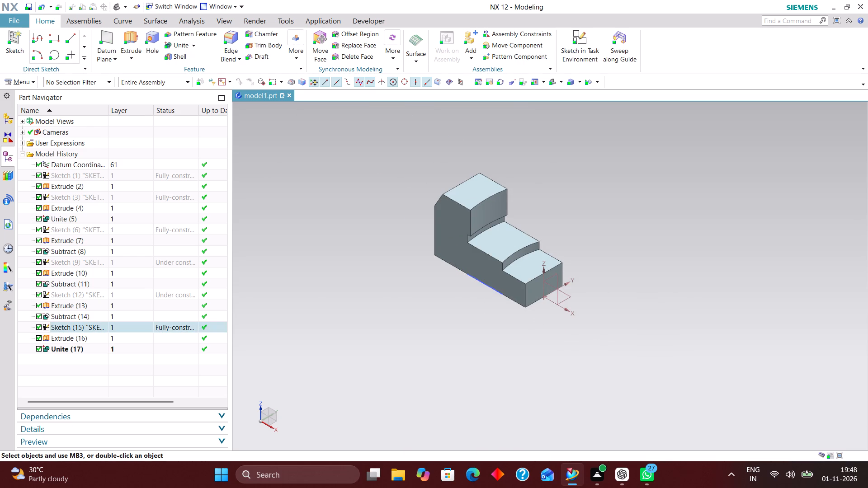
Hide Sketch (15), the profile used by the last extrusion.
right_click_drag(490, 288, 490, 351)
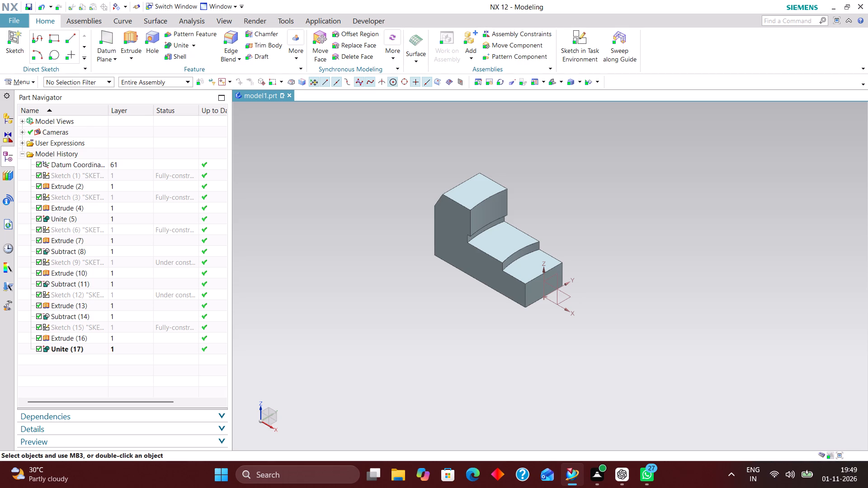
Start a sketch on the YZ plane and draw a rectangle about 22 mm wide around the origin at the bracket's base.
left_click(580, 39)
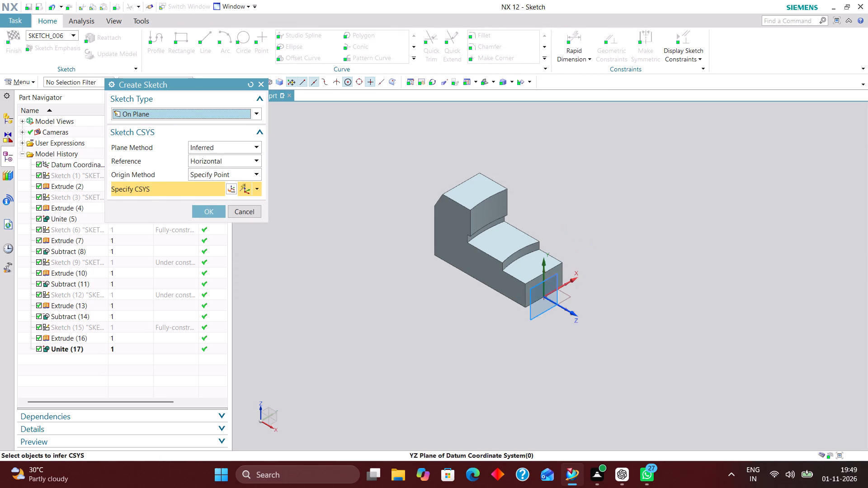
left_click(552, 277)
left_click(203, 211)
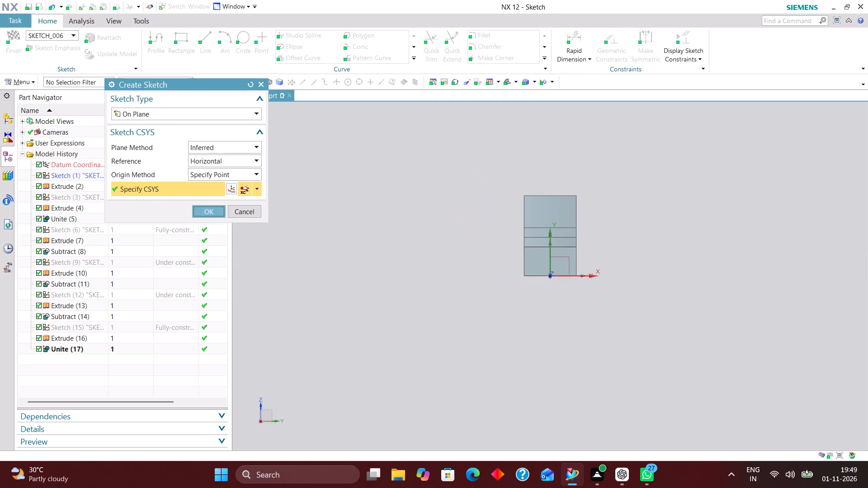
scroll(644, 272, "up", 2)
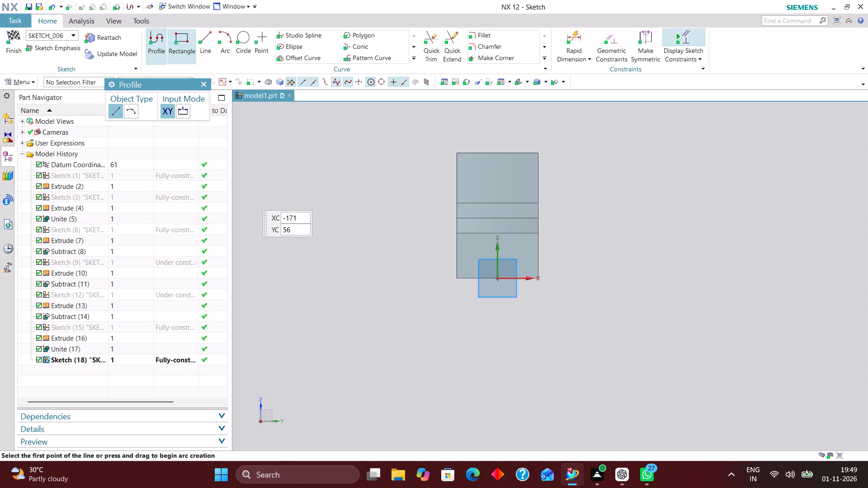
left_click(184, 39)
scroll(489, 278, "up", 3)
left_click(476, 252)
left_click(531, 305)
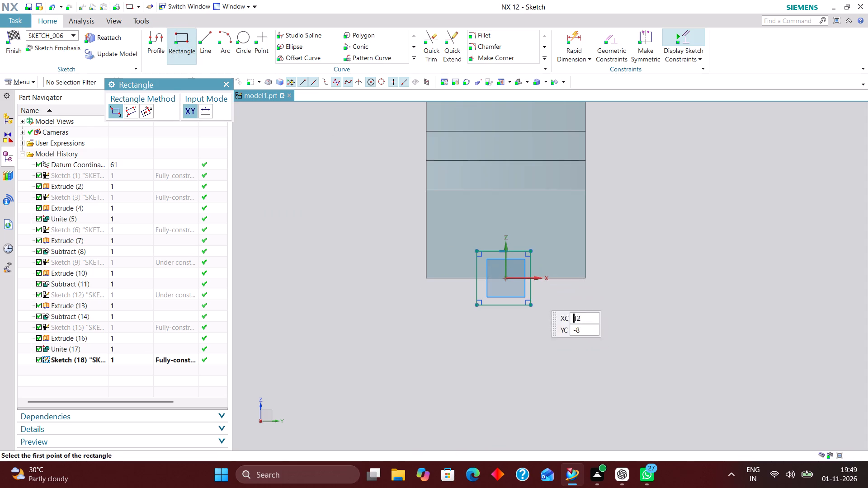
Constrain the midpoint of the rectangle's upper edge onto the sketch's vertical axis.
left_click(610, 38)
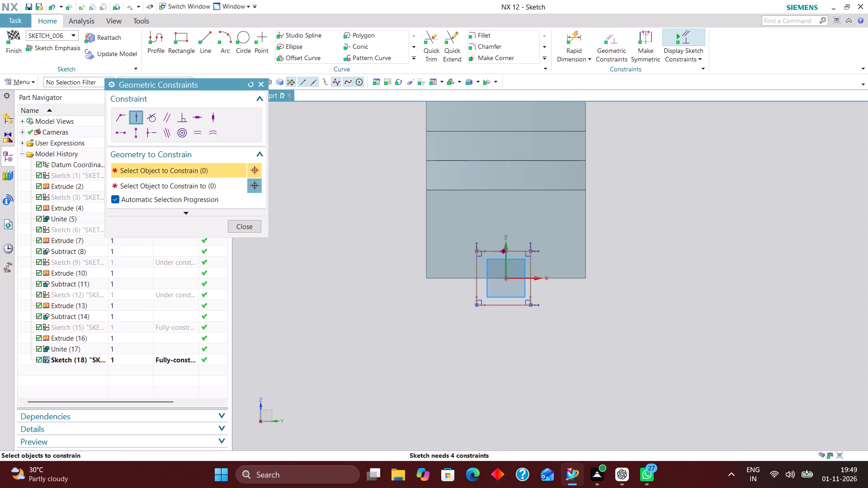
left_click(502, 252)
left_click(507, 266)
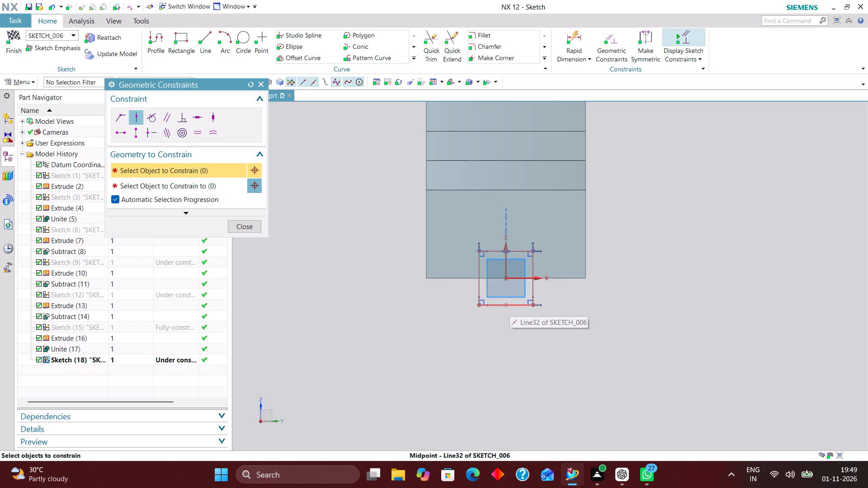
Dimension the rectangle's width as 65-40 (25 mm).
left_click(571, 35)
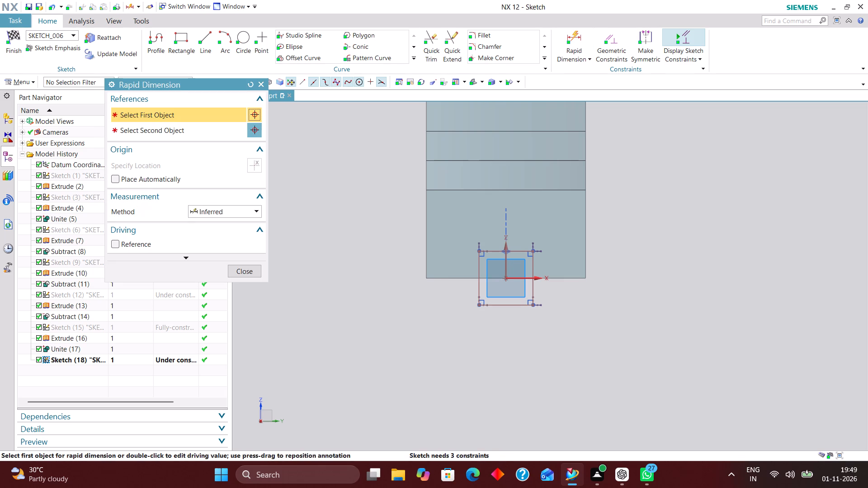
left_click(520, 247)
left_click(626, 229)
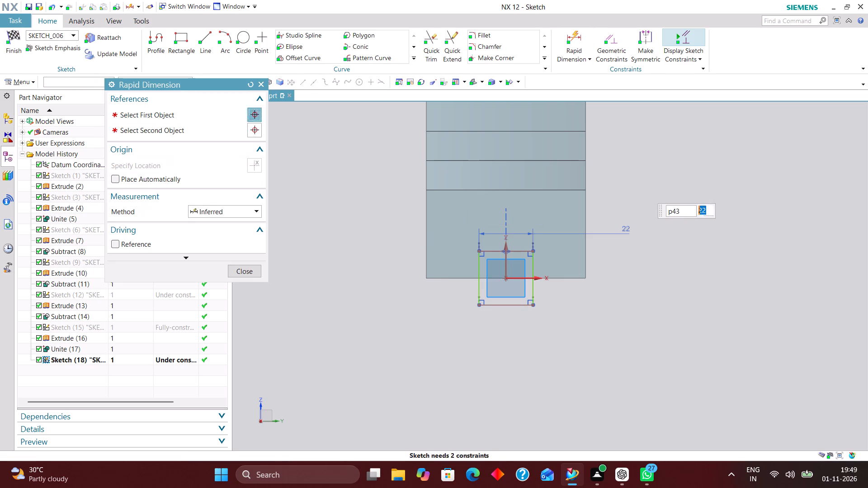
type("65")
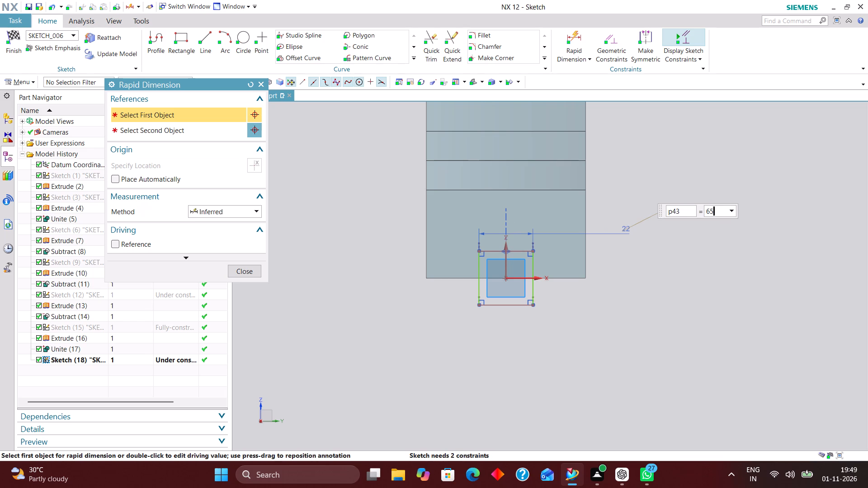
key("minus")
type("40")
key("Return")
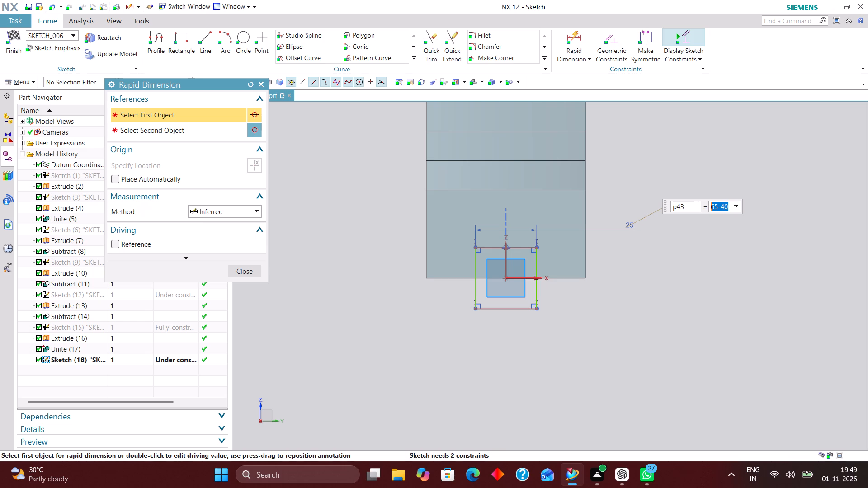
Dimension the rectangle's upper edge at 5 mm above the horizontal axis.
left_click(524, 281)
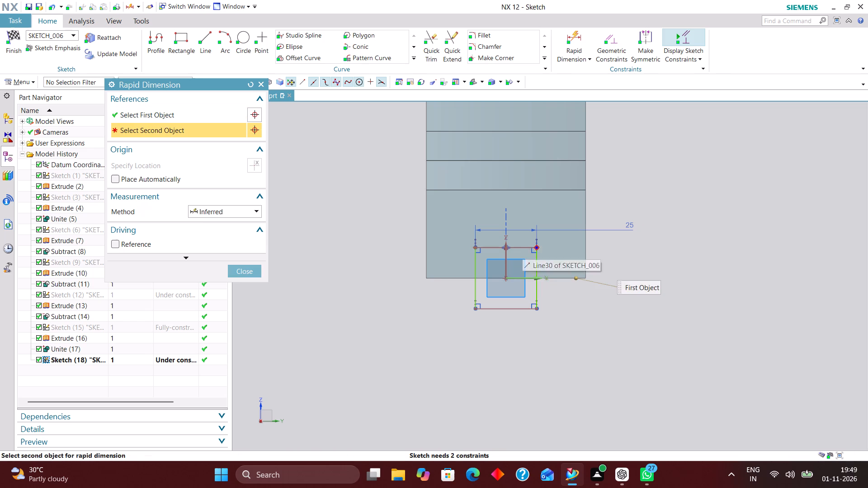
left_click(522, 248)
left_click(658, 267)
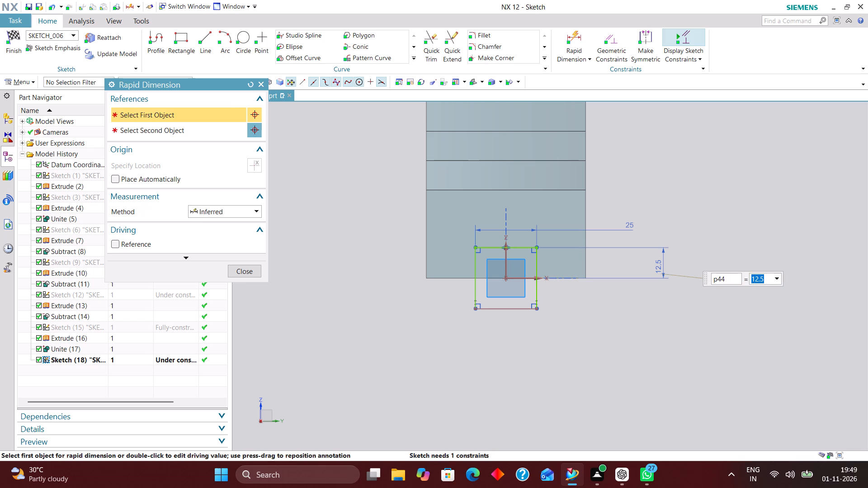
key("5")
key("Return")
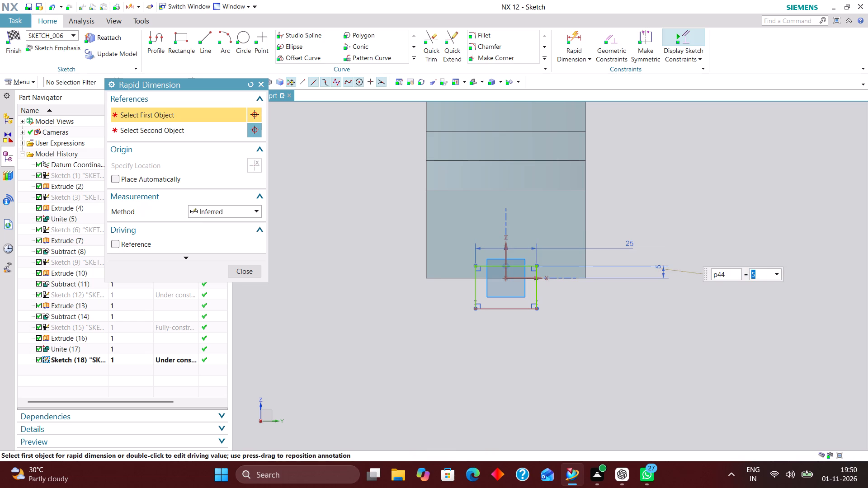
Dimension the rectangle's height as 10 mm and finish the sketch.
left_click(535, 294)
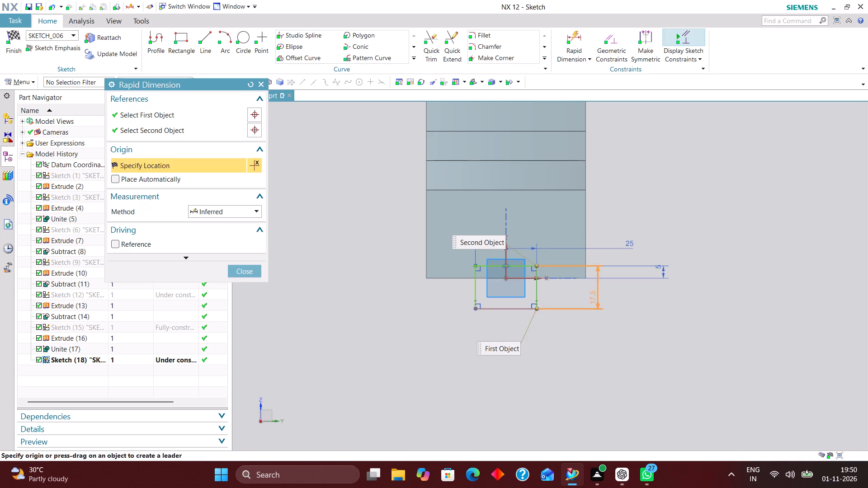
left_click(611, 291)
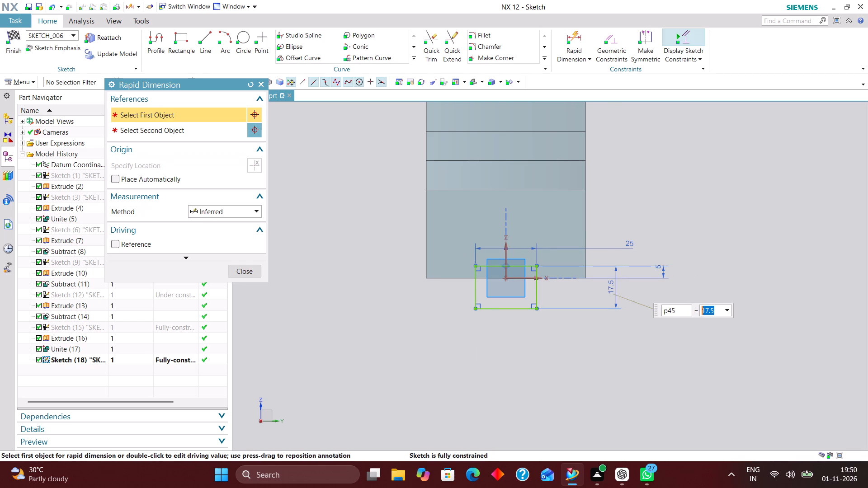
type("10")
key("Return")
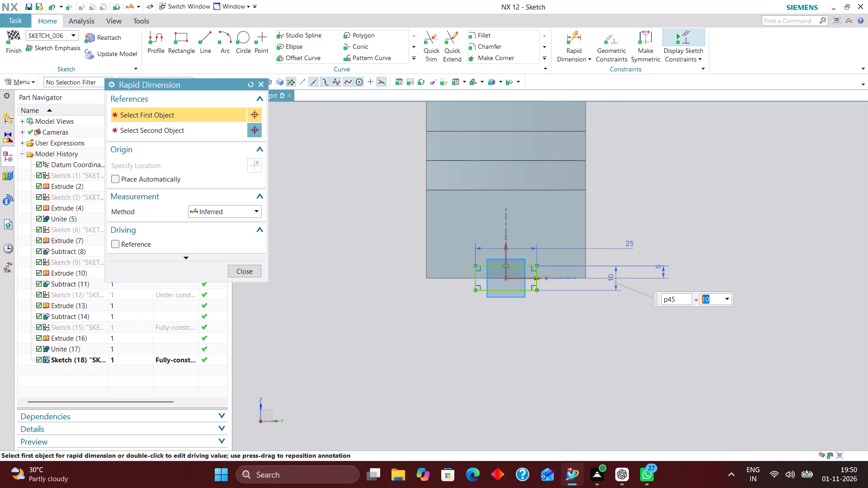
left_click(249, 275)
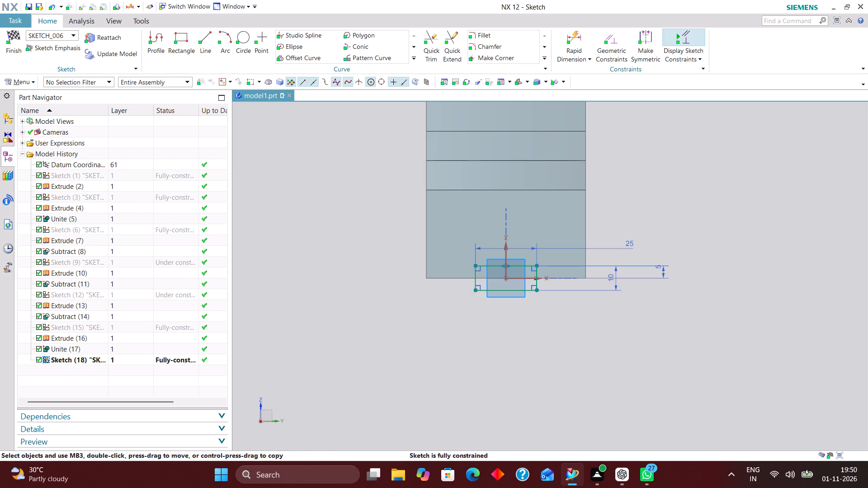
left_click(15, 34)
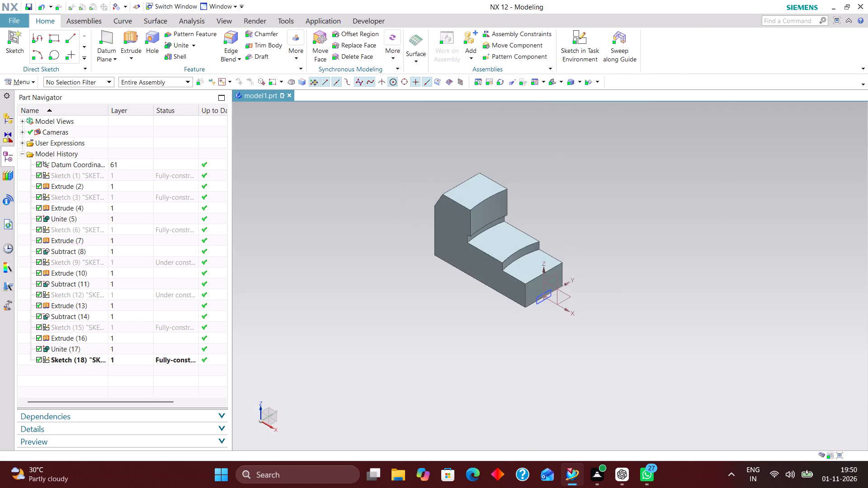
Extrude the rectangle in the reversed direction into the bracket, from 0 to 97 mm, as a separate body.
scroll(577, 296, "up", 1)
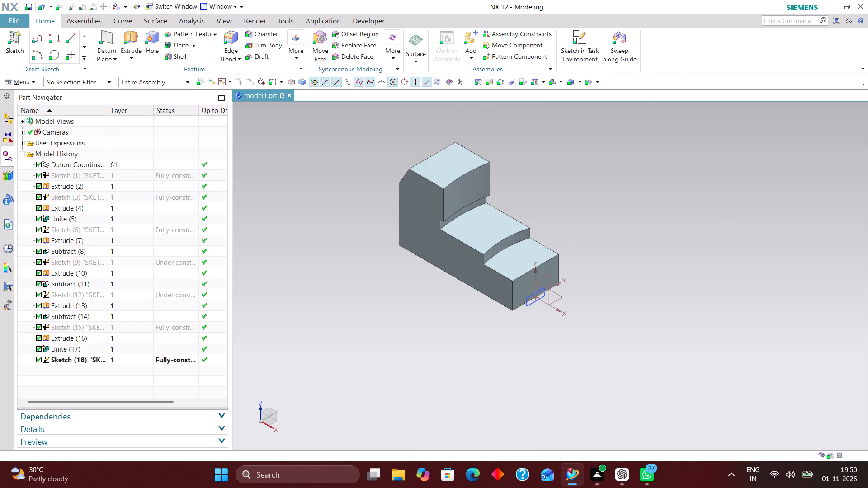
left_click(130, 37)
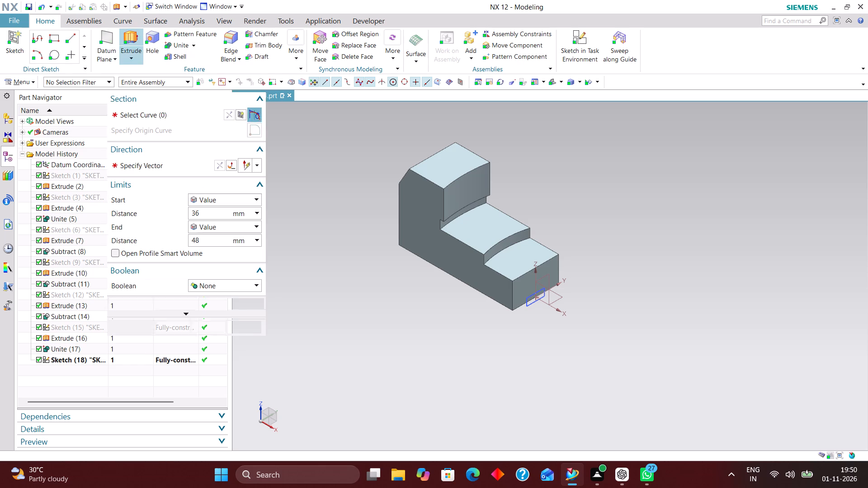
scroll(529, 327, "up", 4)
left_click(523, 279)
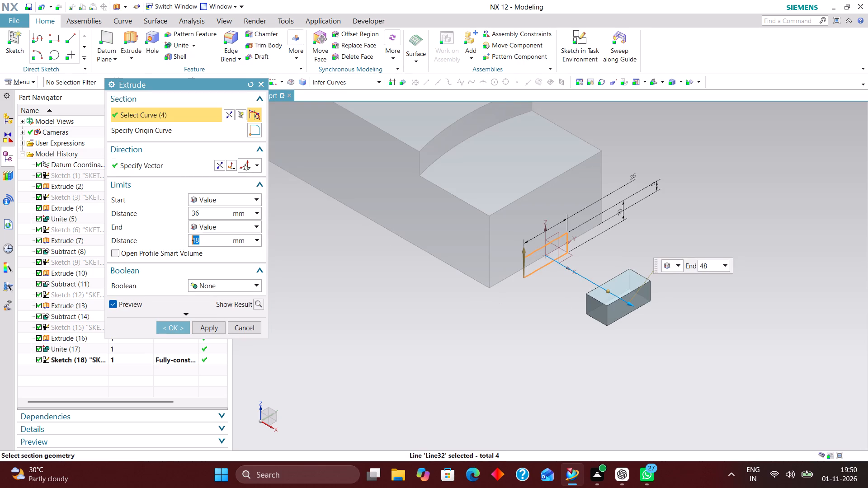
left_click(222, 163)
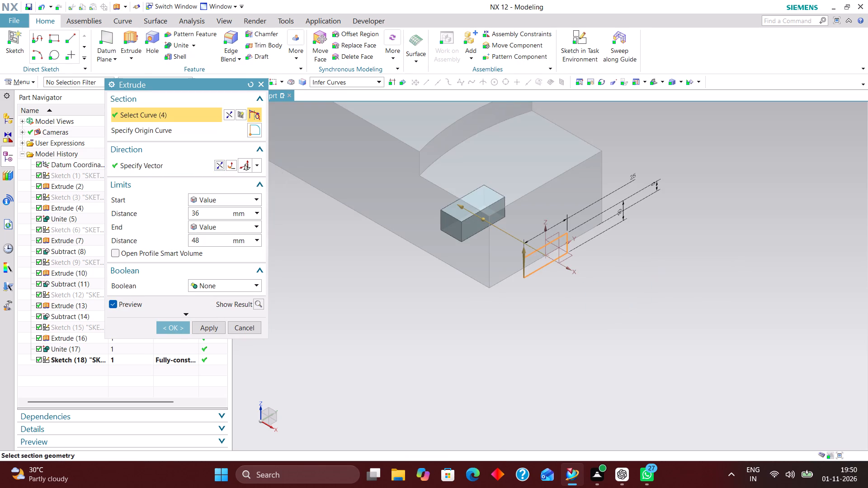
left_click_drag(481, 220, 549, 247)
middle_click_drag(694, 282, 733, 266)
scroll(734, 267, "up", 1)
right_click_drag(732, 288, 602, 288)
scroll(677, 298, "down", 2)
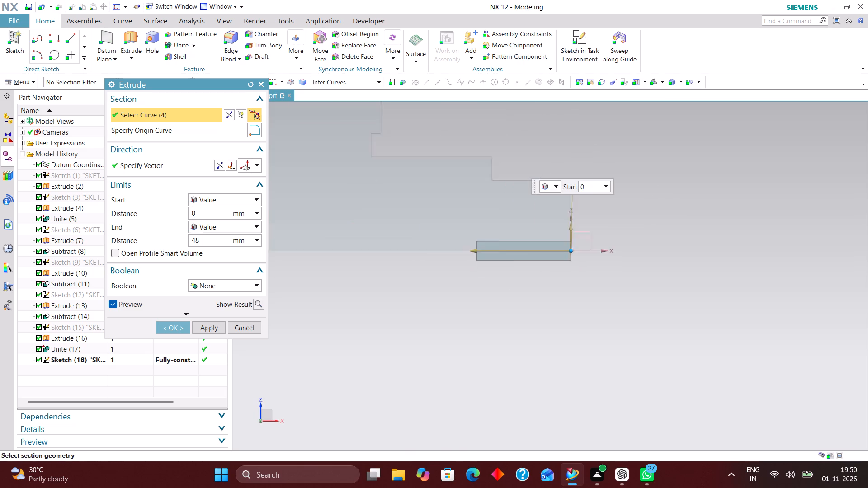
scroll(699, 301, "down", 1)
scroll(515, 279, "up", 3)
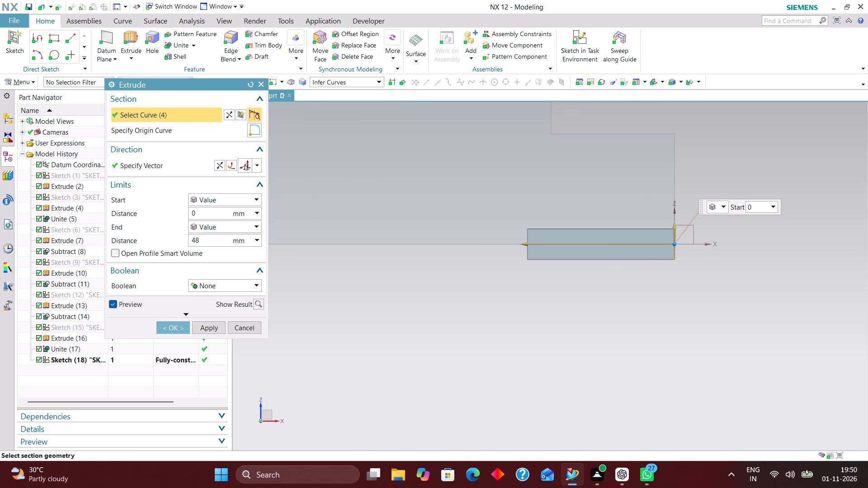
scroll(675, 343, "down", 3)
scroll(591, 292, "up", 2)
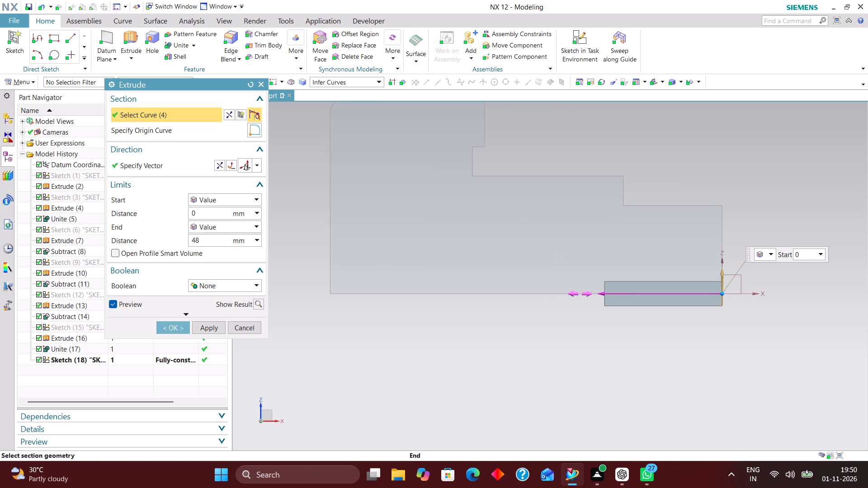
left_click_drag(603, 296, 487, 290)
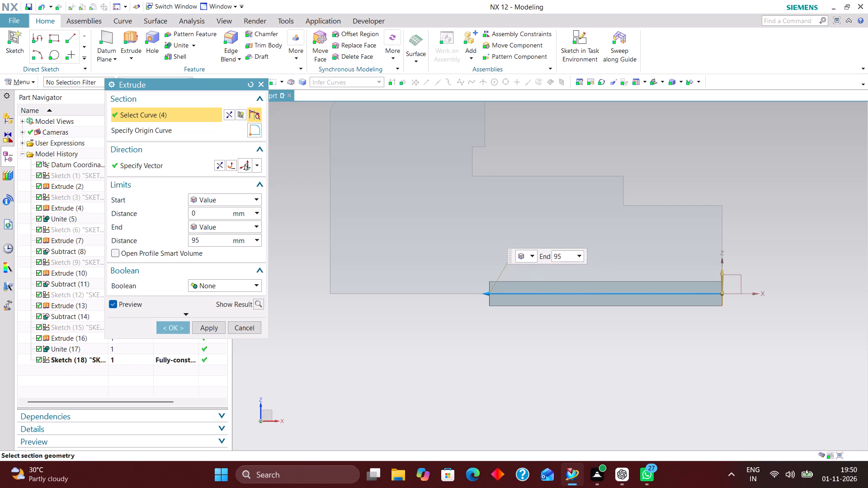
left_click_drag(487, 290, 481, 289)
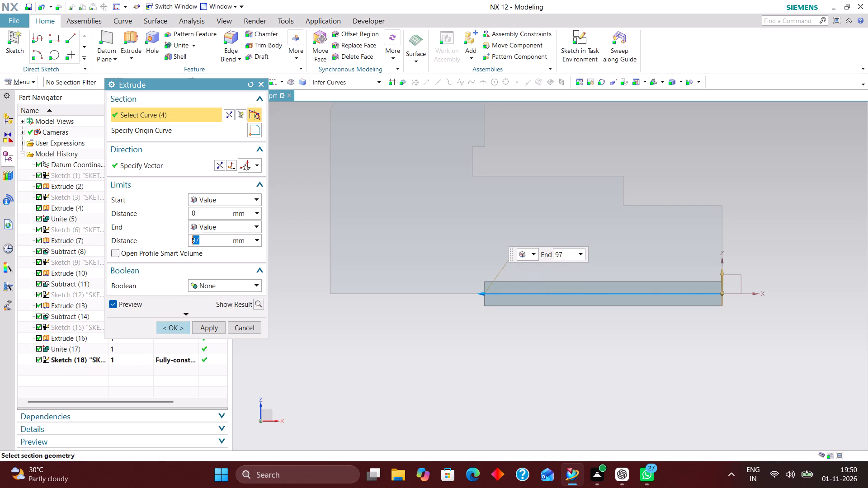
left_click(178, 327)
Subtract the extruded rectangular bar from the bracket body to cut a slot along its underside.
middle_click_drag(734, 348, 686, 367)
scroll(691, 368, "up", 1)
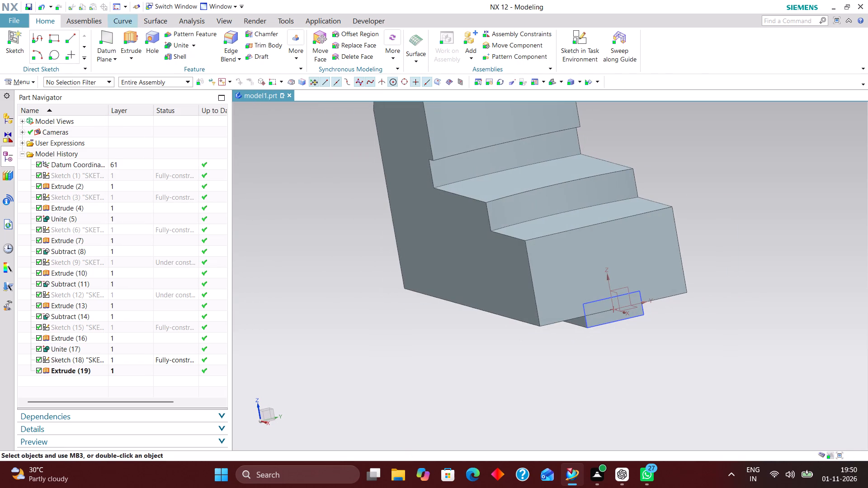
left_click(193, 44)
left_click(209, 66)
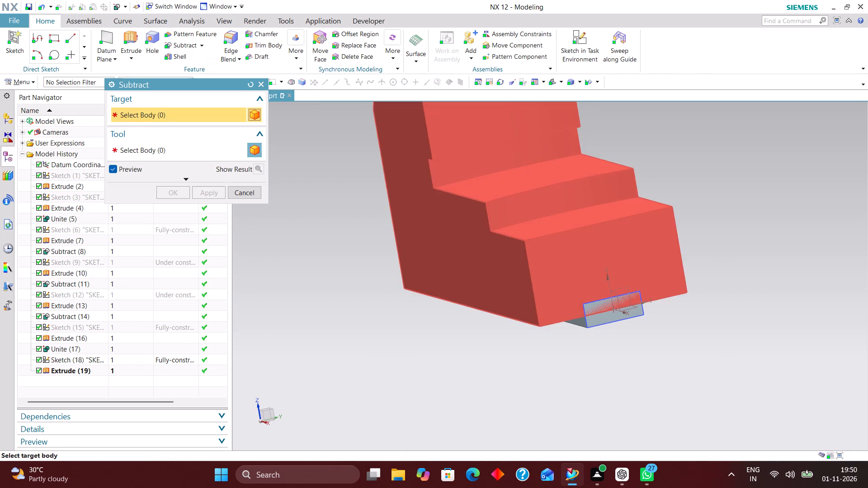
left_click(462, 196)
left_click(614, 317)
left_click(171, 193)
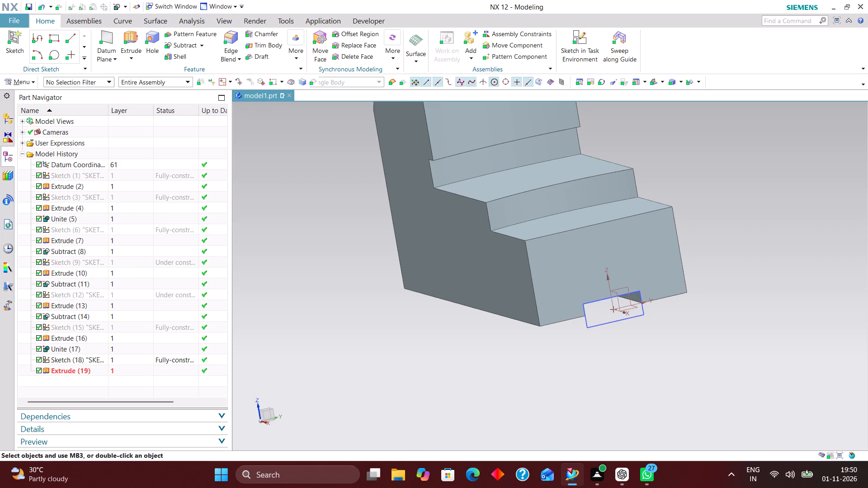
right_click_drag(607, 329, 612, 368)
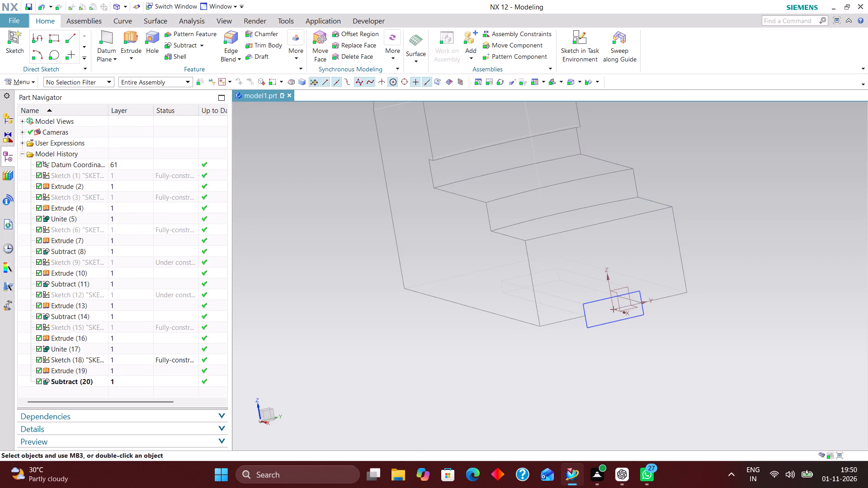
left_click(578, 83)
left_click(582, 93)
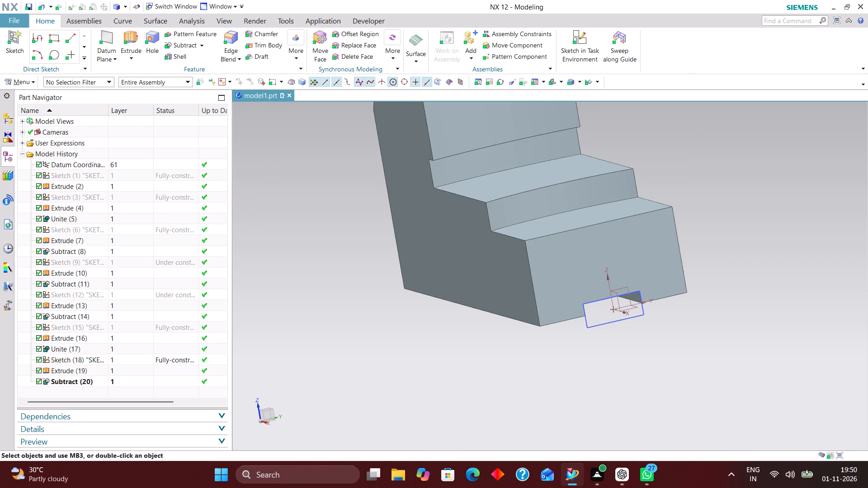
Hide the slot's rectangular profile sketch.
right_click_drag(613, 321, 625, 375)
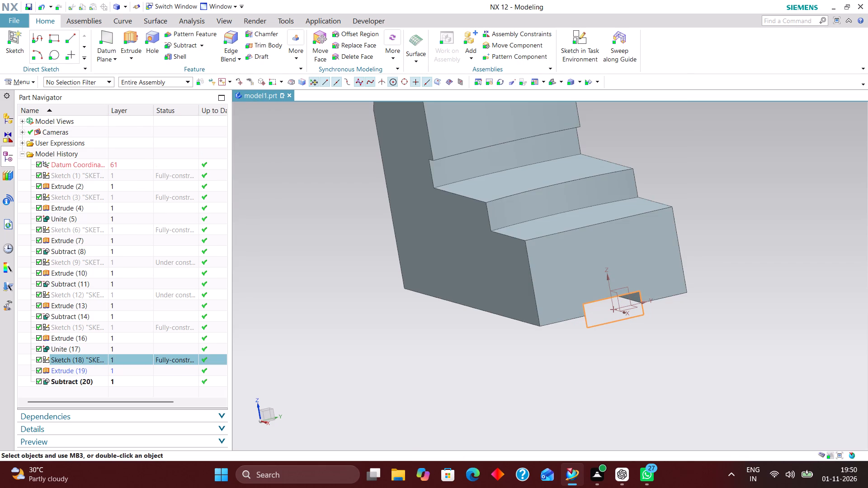
Start a sketch on the XZ plane and draw a rectangle about 40 mm wide across the bracket's bottom edge.
key("End")
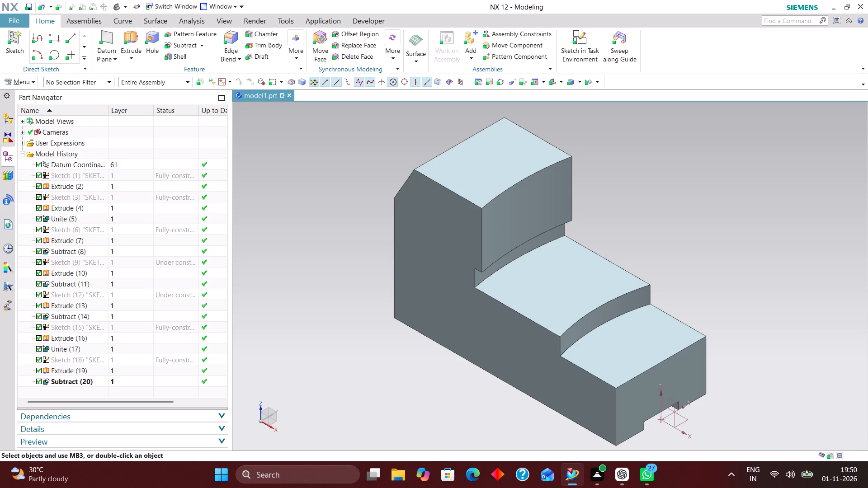
scroll(466, 223, "down", 2)
left_click(582, 31)
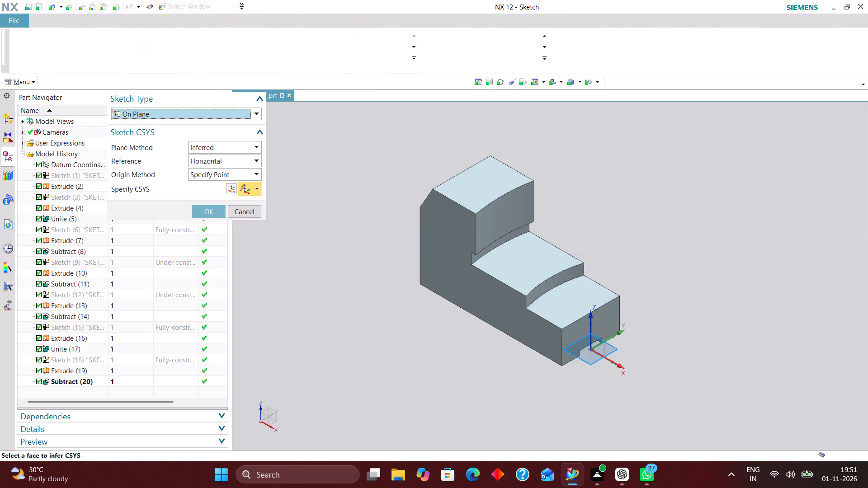
left_click(604, 347)
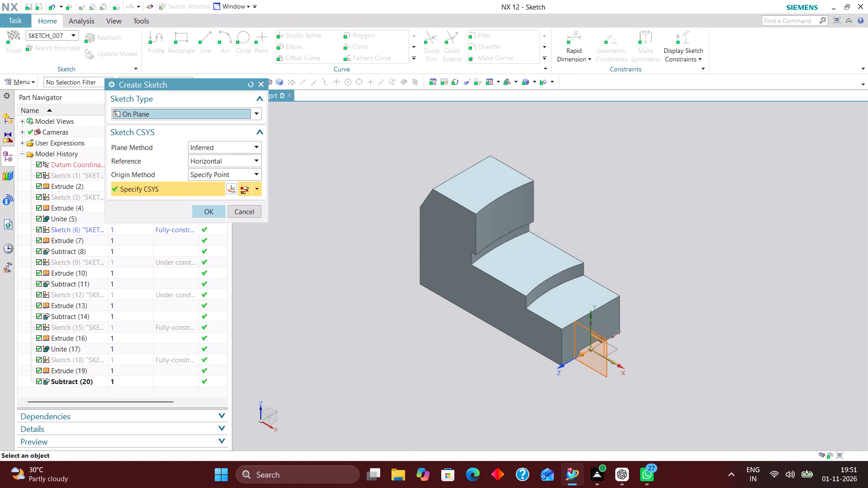
left_click(202, 214)
scroll(609, 326, "down", 2)
scroll(494, 279, "up", 4)
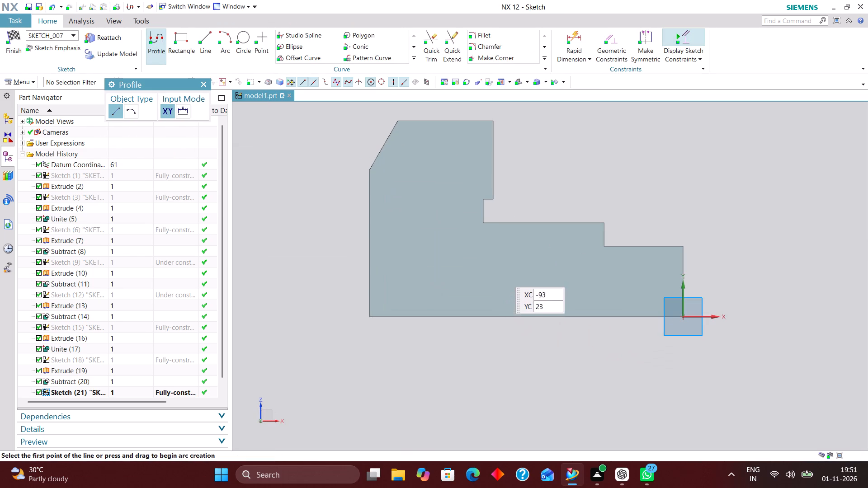
left_click(179, 34)
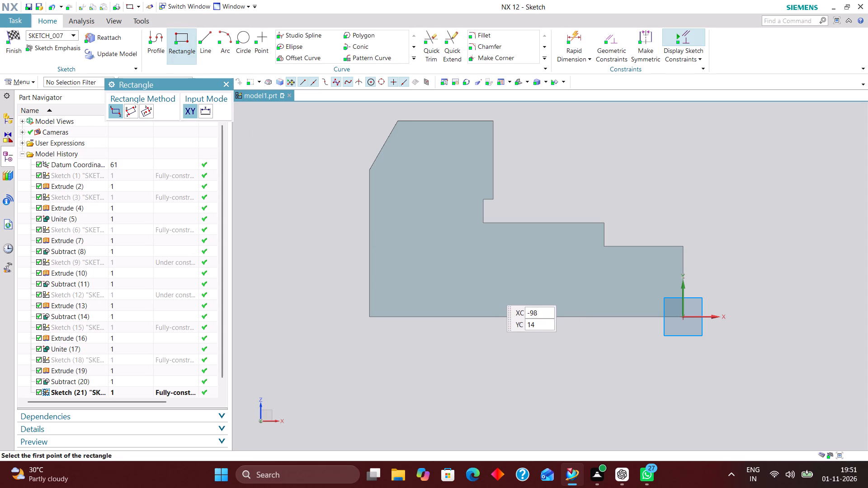
left_click(493, 291)
left_click(571, 361)
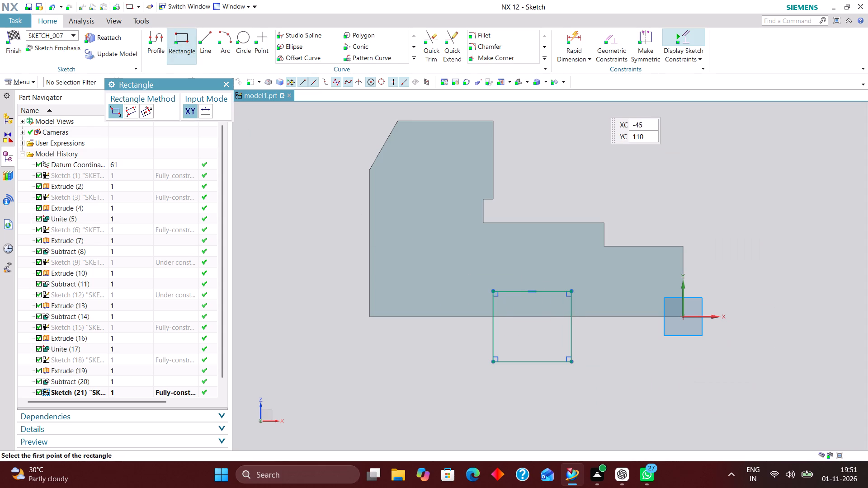
Dimension the rectangle's nearer vertical side at 60 mm from the bracket's low-step end face.
left_click(574, 38)
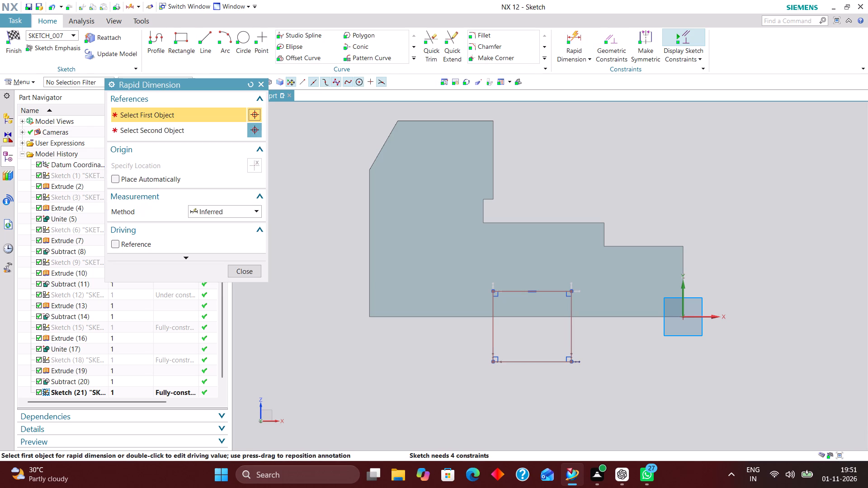
left_click(572, 333)
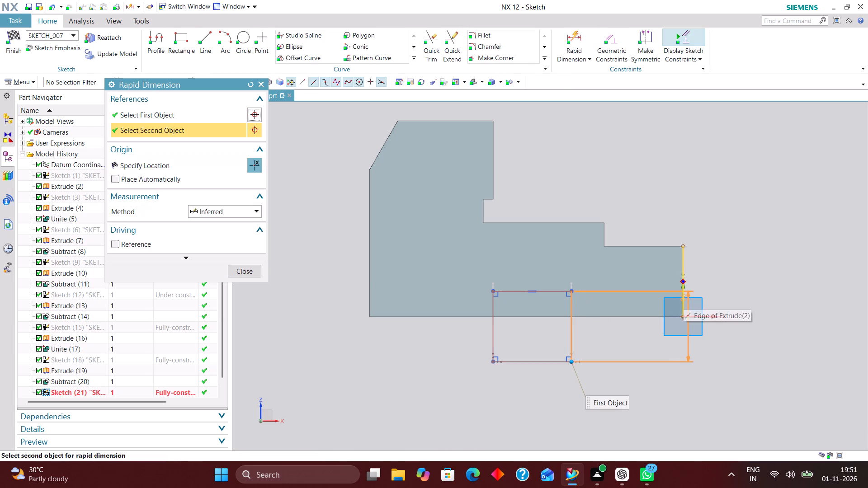
left_click(683, 298)
left_click(629, 423)
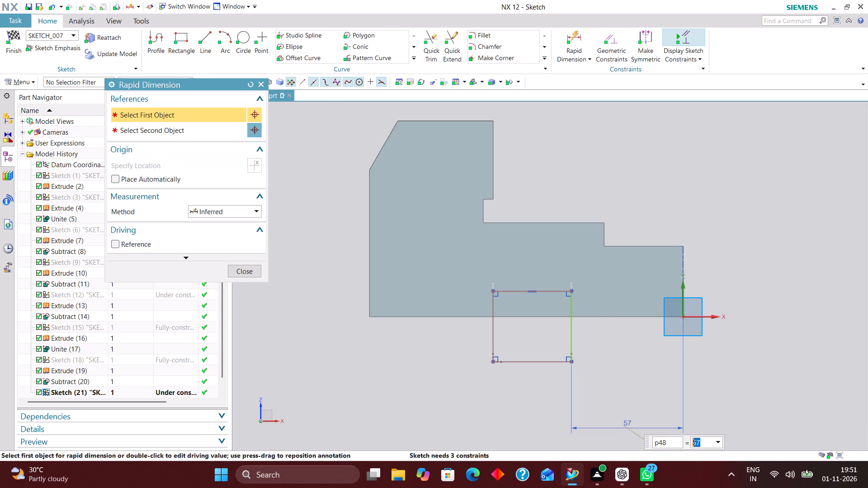
type("60")
key("Return")
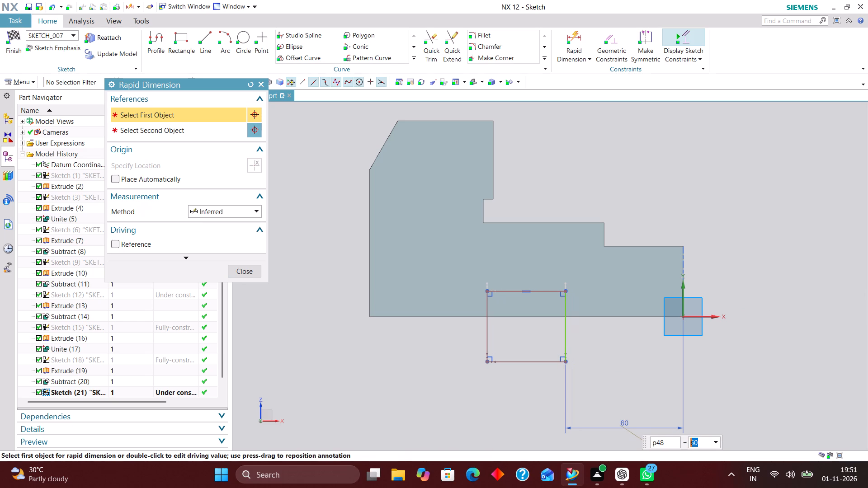
Dimension the rectangle's width as 30 mm.
left_click(544, 363)
left_click(527, 405)
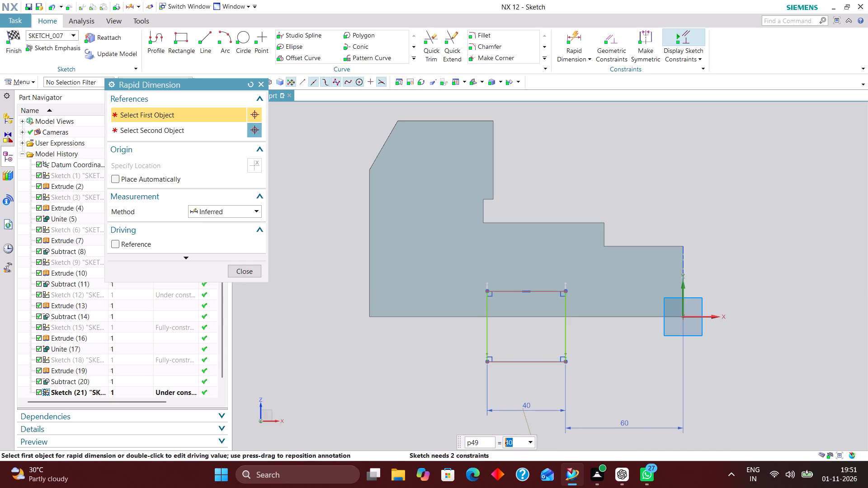
type("30")
key("Return")
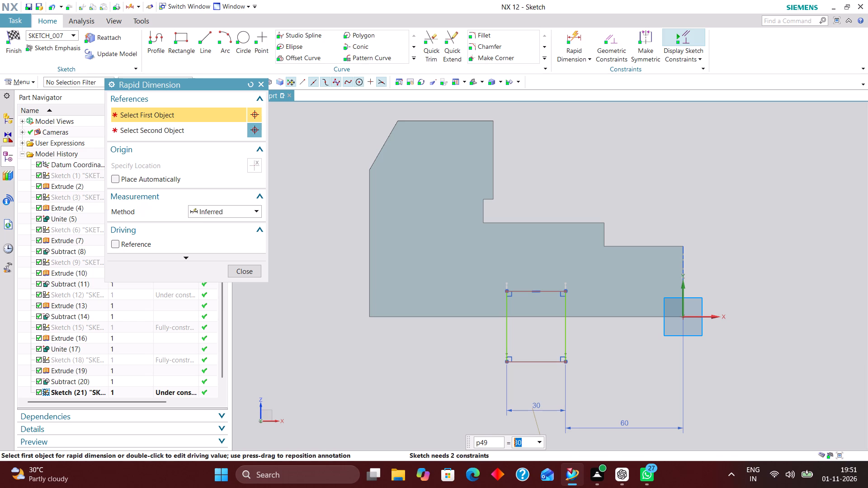
Dimension the rectangle's upper edge at 5 mm above the bracket's bottom edge.
scroll(511, 308, "up", 3)
left_click(525, 275)
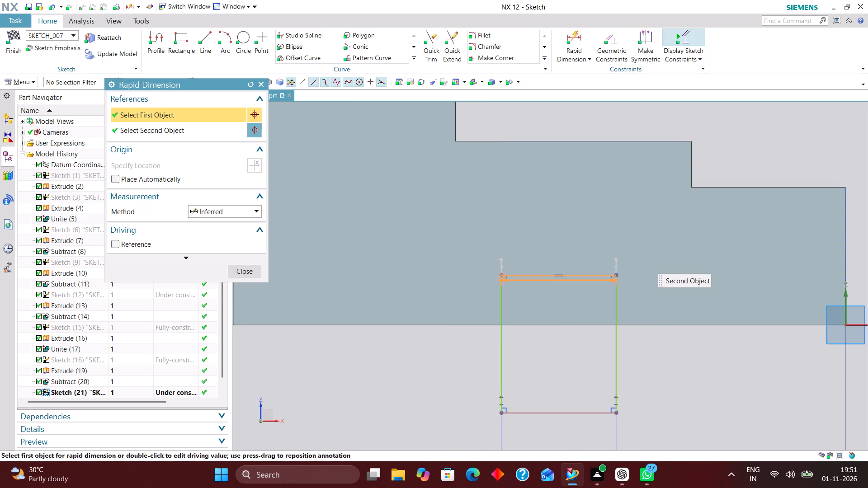
left_click(530, 324)
scroll(644, 340, "down", 3)
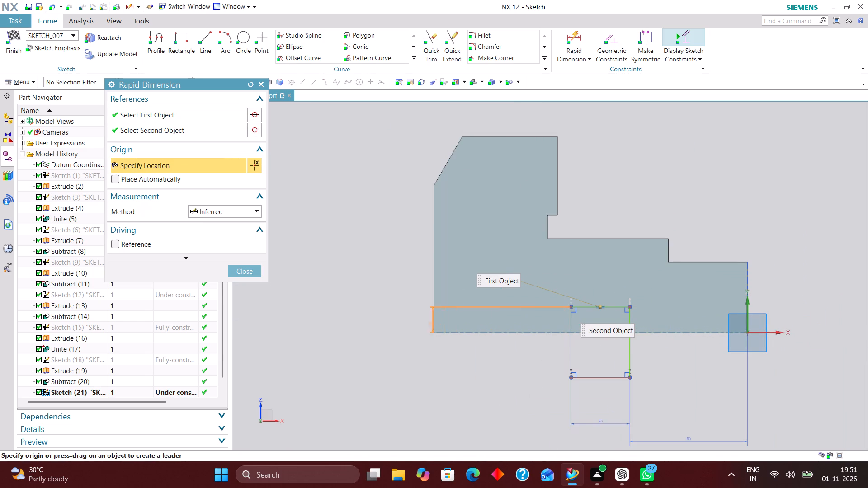
left_click(416, 321)
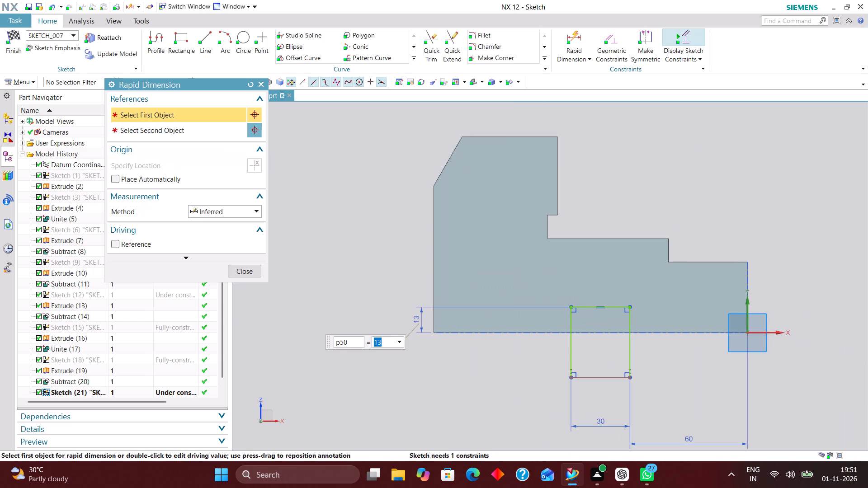
key("5")
key("Return")
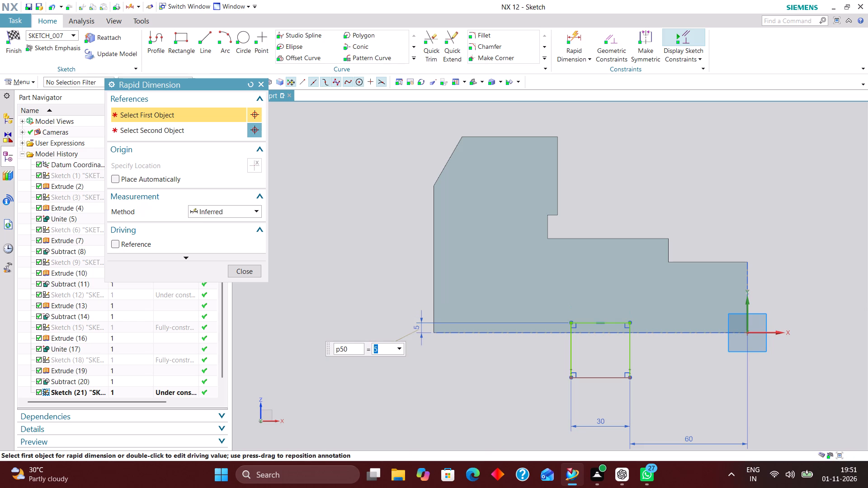
Dimension the rectangle's height as 10 mm and finish the sketch.
left_click(630, 357)
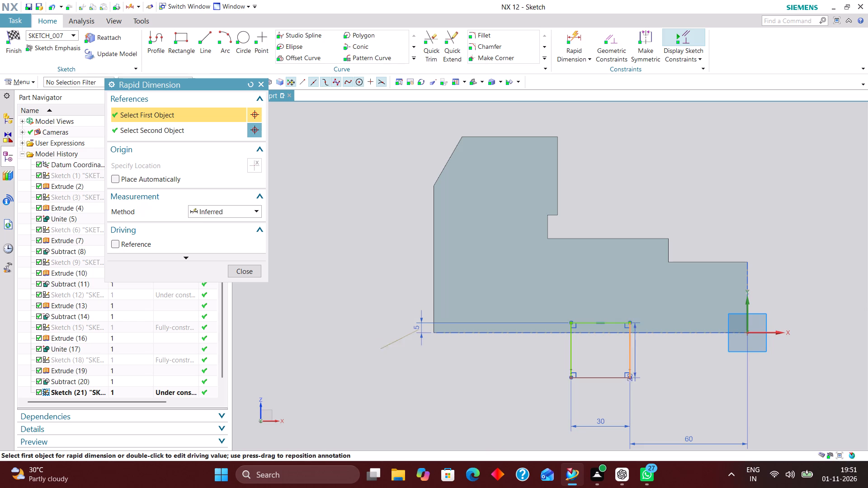
left_click(654, 354)
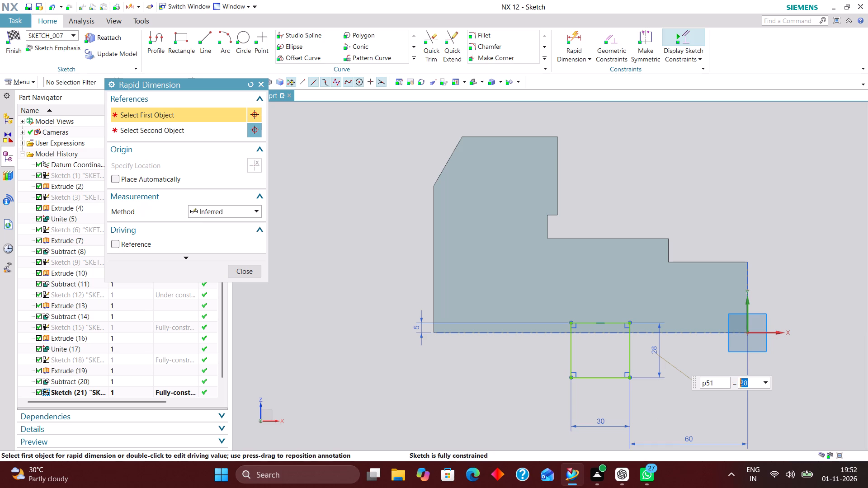
type("10")
key("Return")
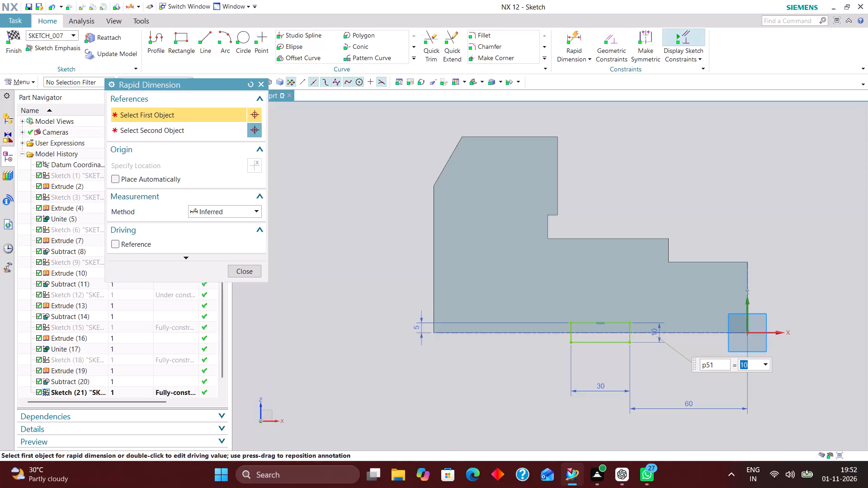
left_click(250, 272)
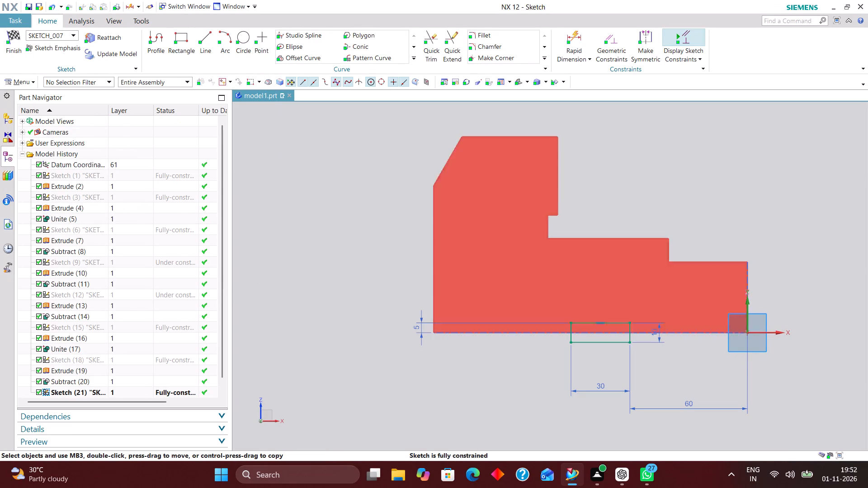
left_click(19, 39)
Extrude the base rectangle with a symmetric value of 30 mm as a separate body, with no Boolean.
scroll(131, 320, "down", 7)
left_click(130, 38)
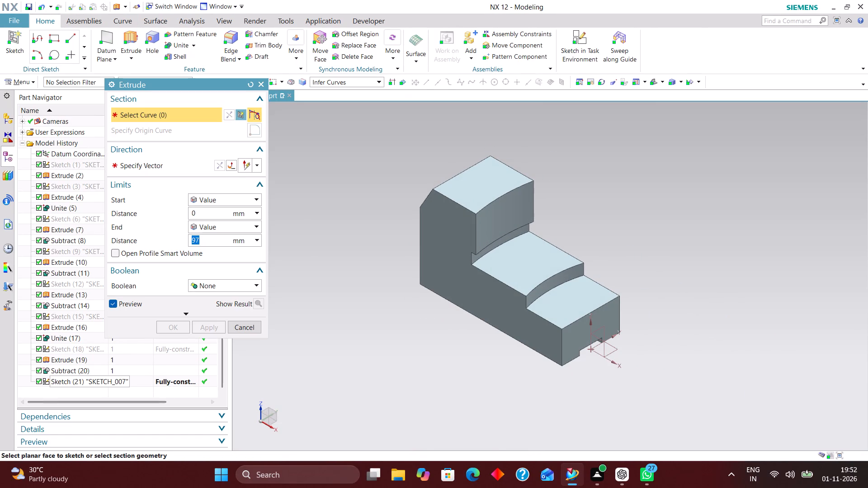
left_click(86, 379)
left_click(229, 201)
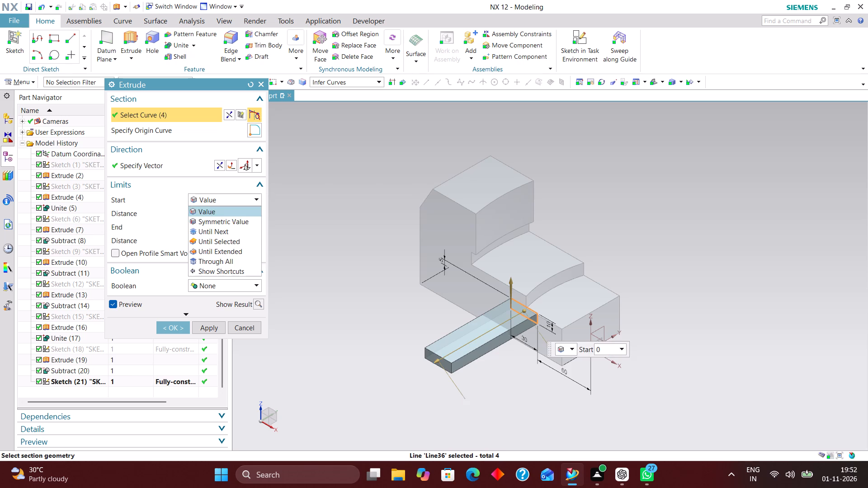
left_click(228, 220)
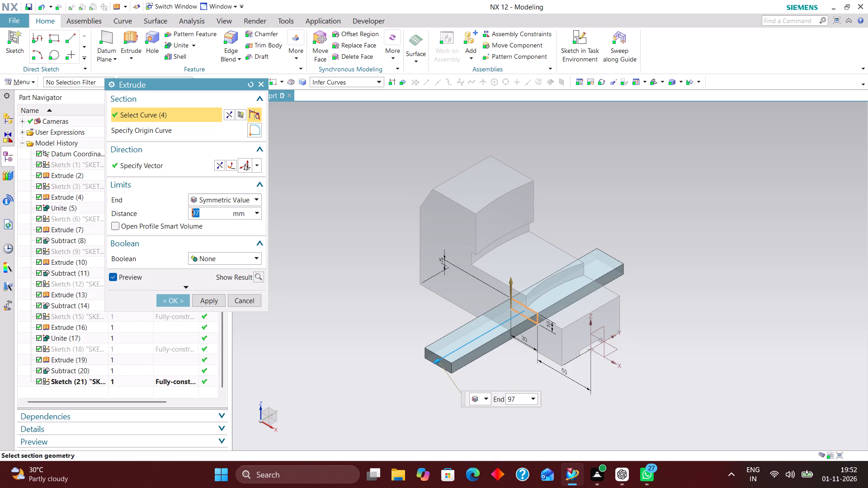
left_click_drag(432, 362, 490, 323)
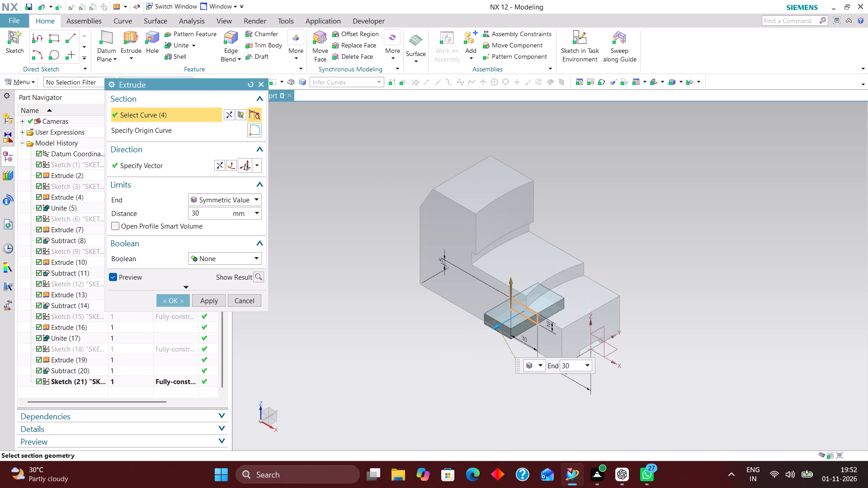
left_click_drag(490, 323, 488, 324)
left_click(173, 303)
Edit the base block's extrusion and set its symmetric distance to 32.5 mm.
middle_click_drag(587, 366, 588, 360)
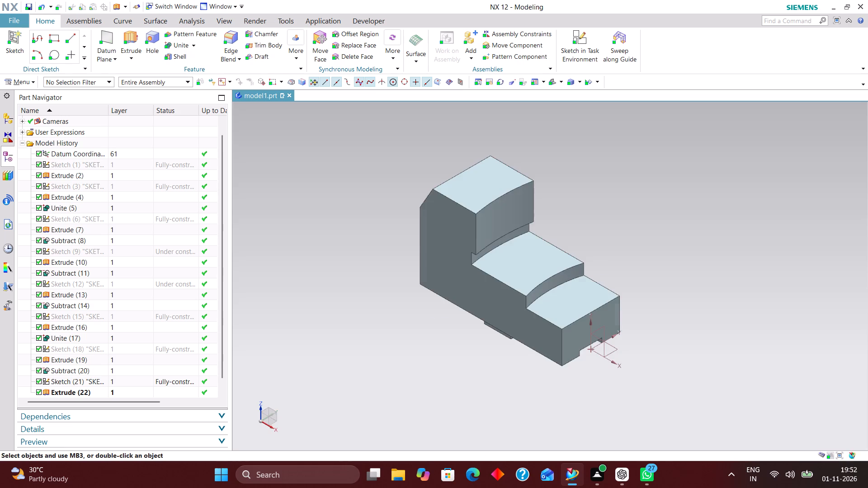
middle_click_drag(588, 360, 577, 332)
scroll(495, 320, "up", 3)
double_click(522, 317)
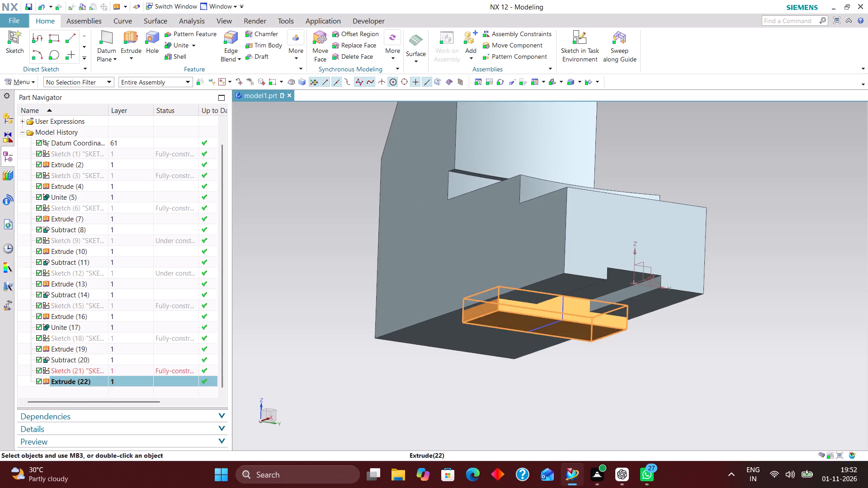
right_click_drag(852, 349, 625, 332)
scroll(450, 327, "up", 2)
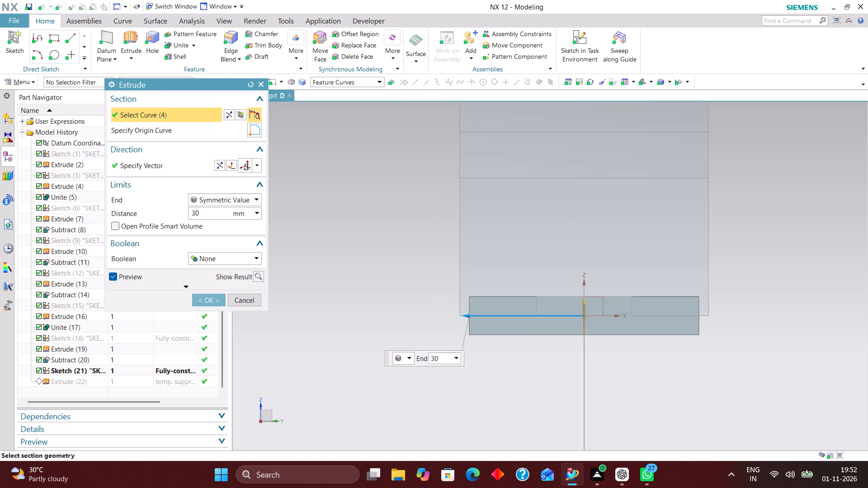
left_click_drag(467, 314, 457, 311)
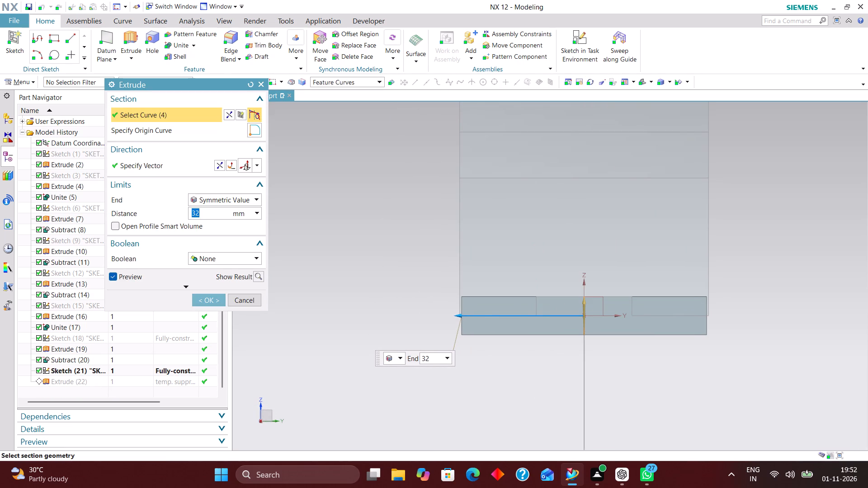
type("35")
key("BackSpace")
type("2.5")
key("Return")
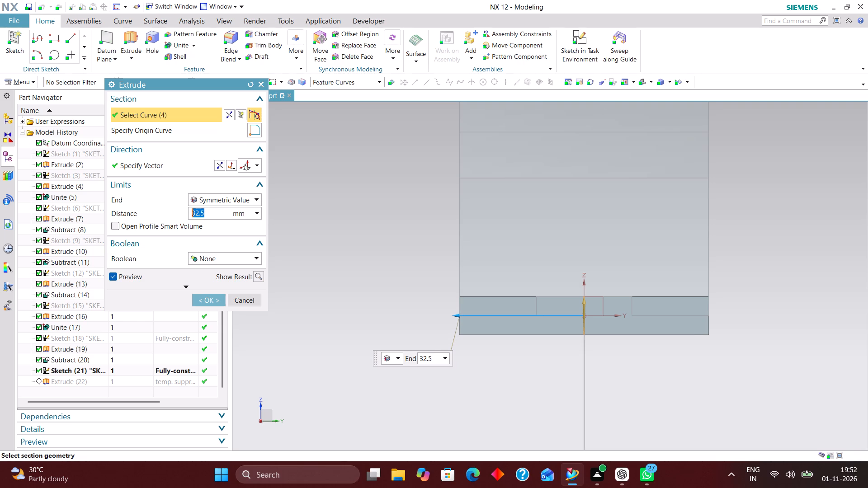
left_click(204, 302)
Unite the extruded base block with the main bracket body.
middle_click_drag(417, 313, 439, 325)
scroll(434, 330, "up", 1)
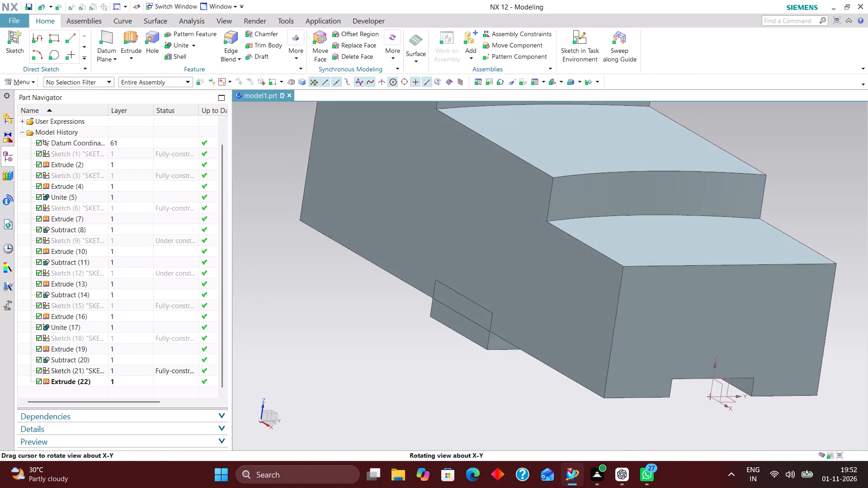
middle_click_drag(439, 325, 439, 325)
left_click(179, 42)
left_click(486, 201)
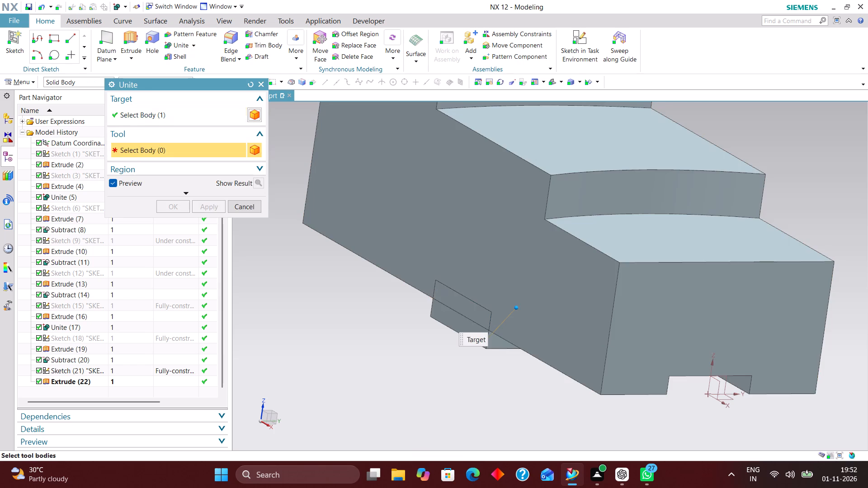
left_click(463, 323)
left_click(173, 206)
scroll(527, 368, "down", 1)
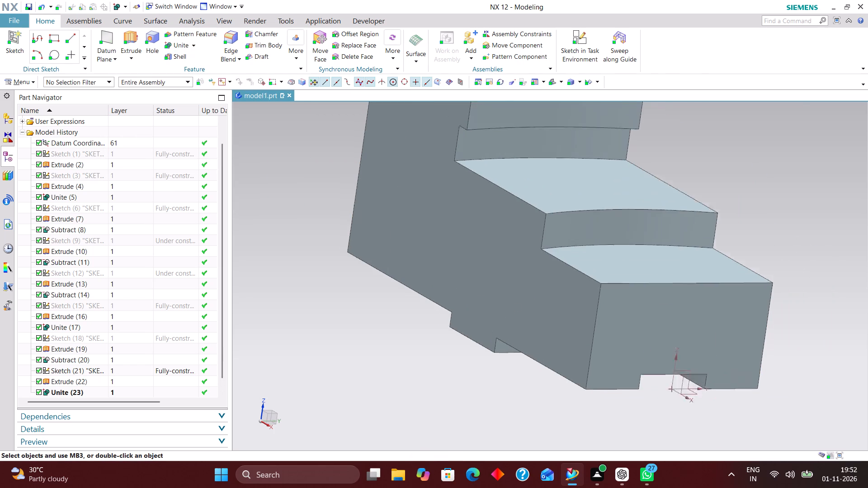
Start a general hole and place its centre point on the lowest step's top face, about 28.5 mm from the end face.
scroll(527, 368, "down", 1)
left_click(551, 81)
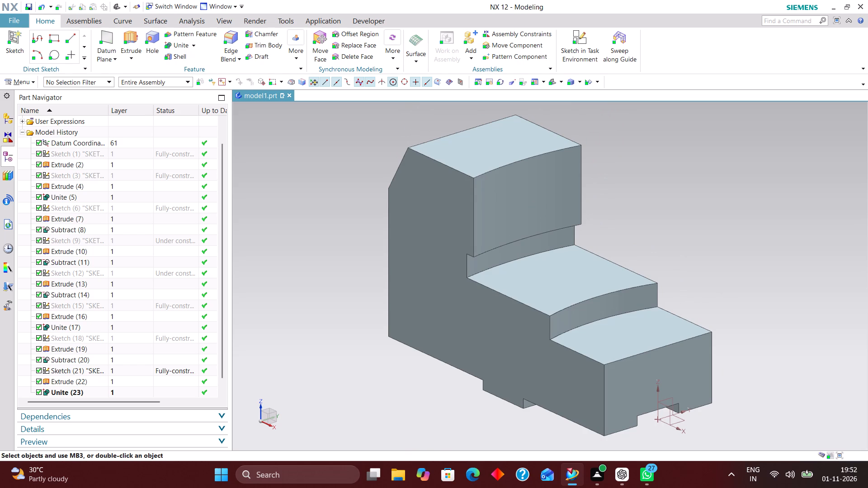
scroll(694, 322, "down", 2)
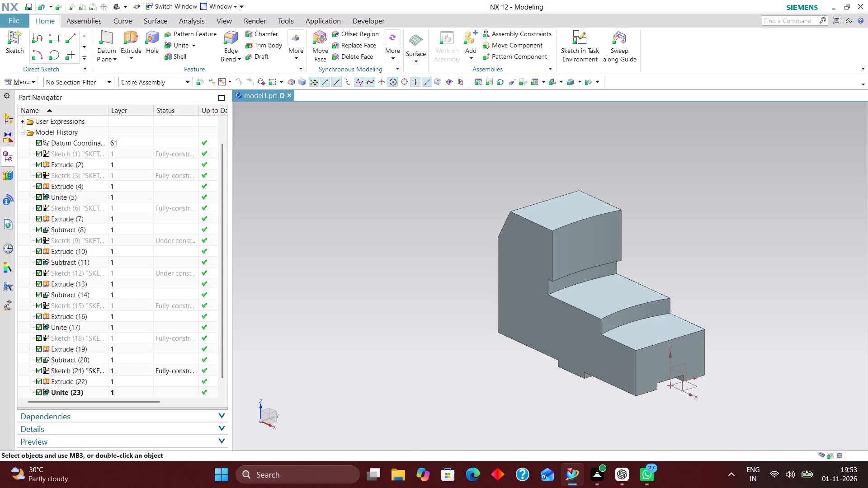
left_click(155, 38)
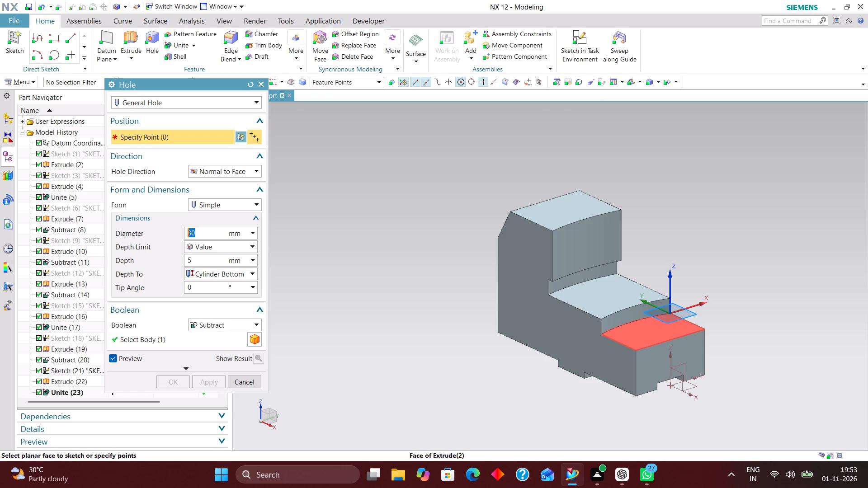
left_click(652, 327)
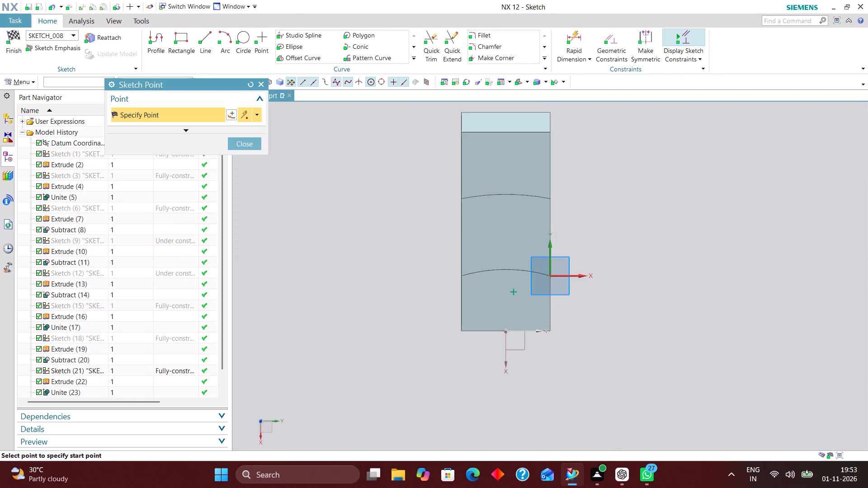
scroll(612, 346, "up", 1)
middle_click_drag(613, 344, 642, 377)
right_click_drag(728, 317, 625, 322)
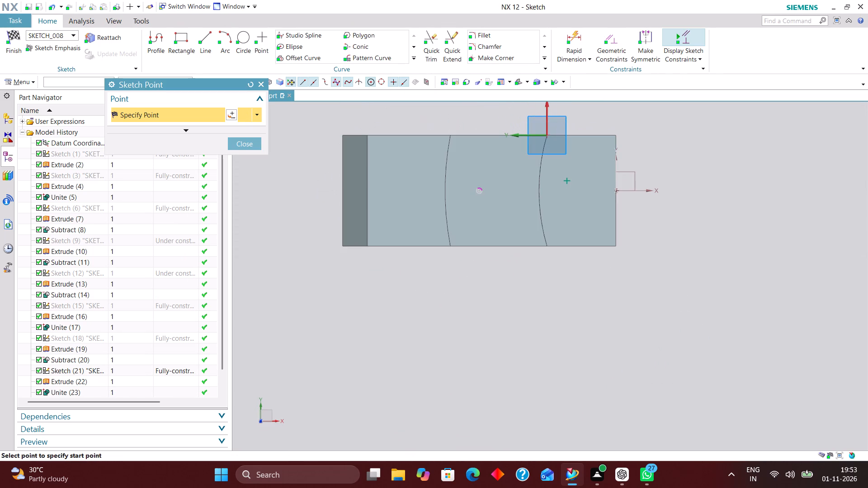
scroll(641, 273, "down", 1)
scroll(640, 185, "up", 1)
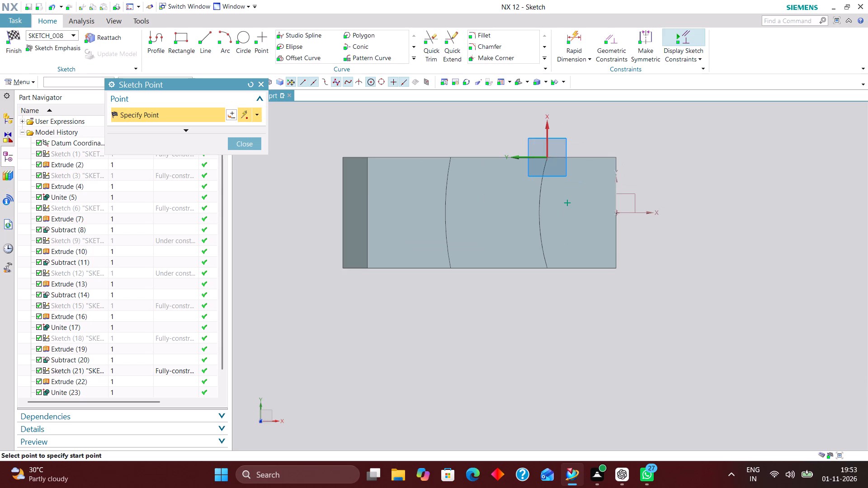
Dimension the hole's centre point at 35 mm from the bracket's low-step end face.
left_click(575, 32)
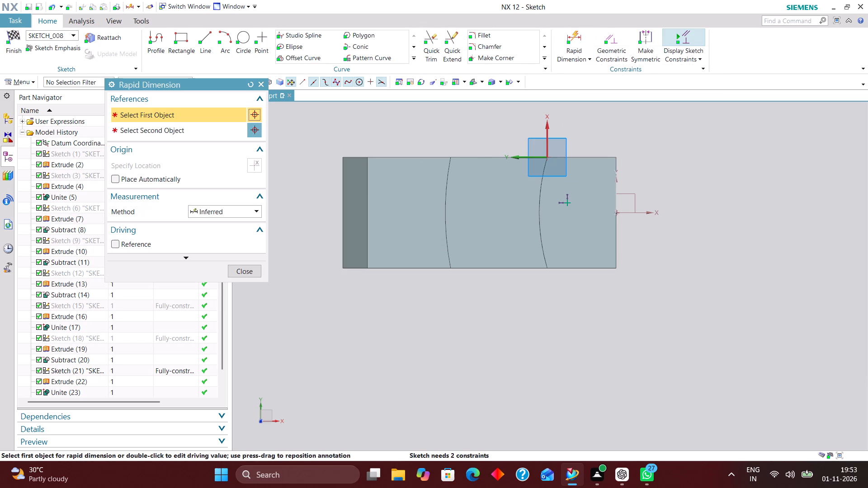
left_click(618, 257)
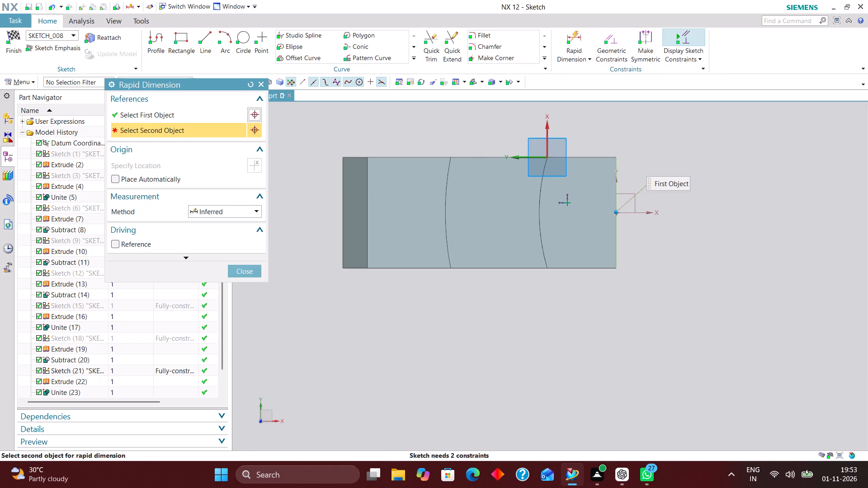
left_click(566, 203)
left_click(596, 346)
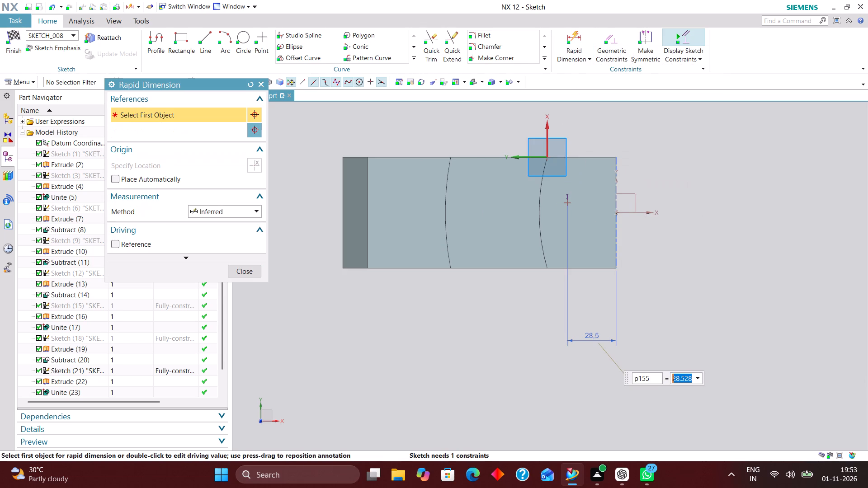
type("35")
key("Return")
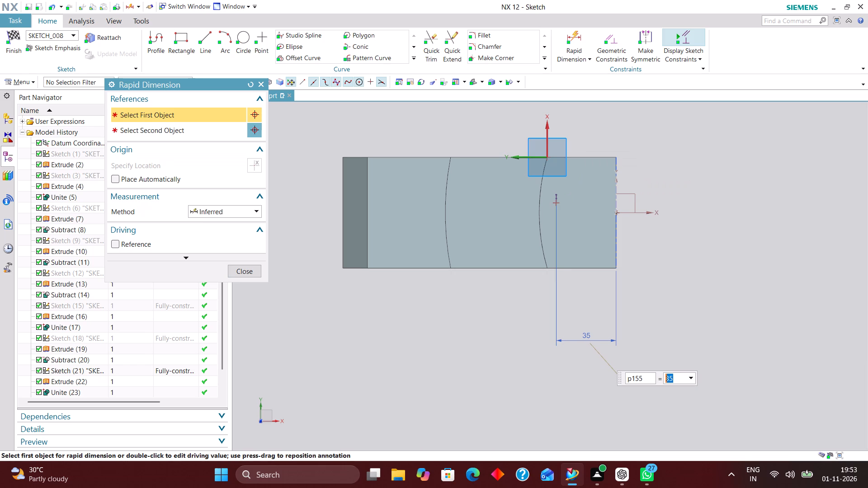
Constrain the hole's centre point onto the datum X axis along the bracket's centreline and finish the point sketch.
left_click(609, 39)
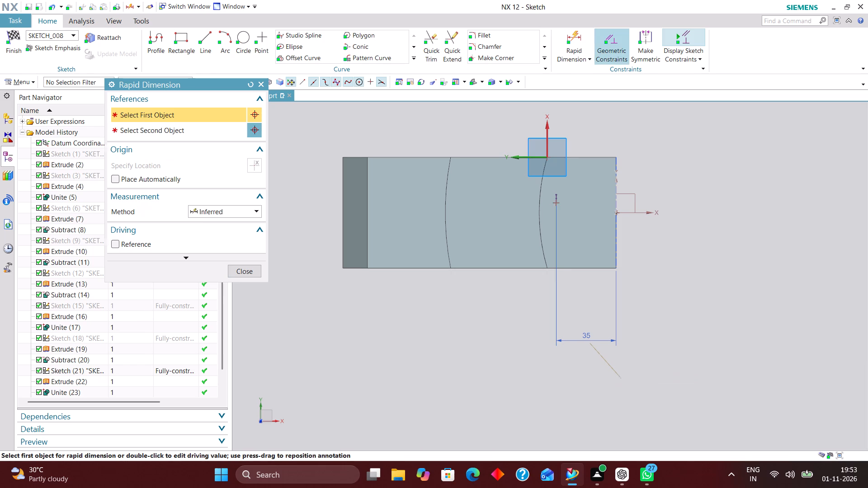
left_click(555, 203)
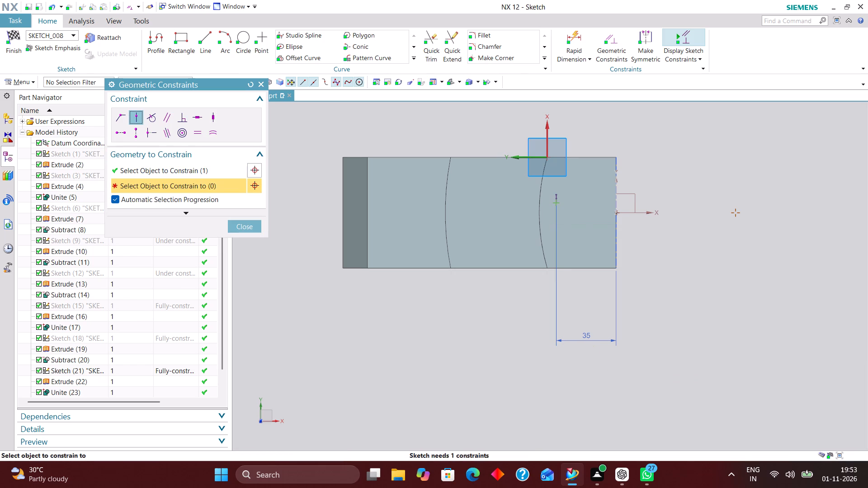
left_click(643, 215)
left_click(236, 227)
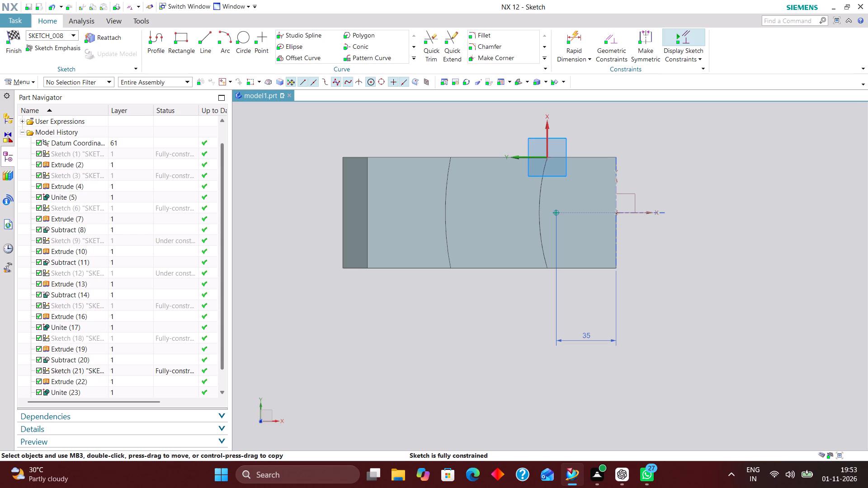
left_click(19, 37)
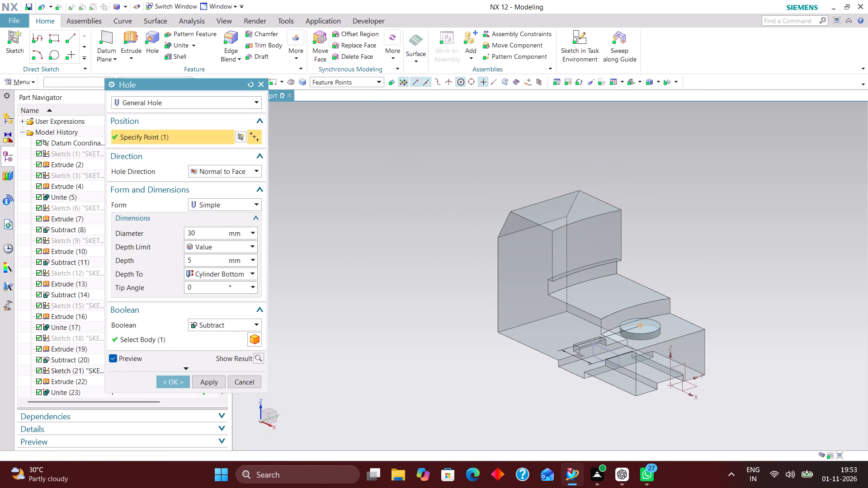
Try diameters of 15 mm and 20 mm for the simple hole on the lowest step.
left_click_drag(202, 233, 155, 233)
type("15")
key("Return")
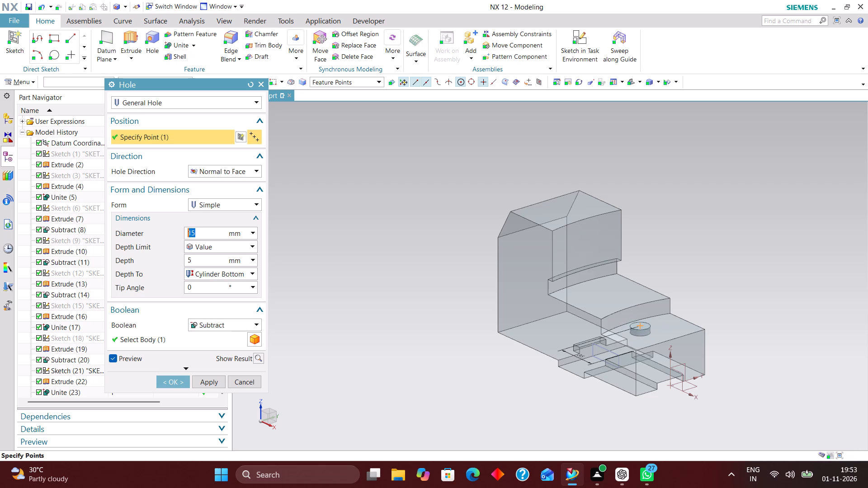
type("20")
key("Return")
Set the diameter of the simple hole on the lowest step to 25 mm.
scroll(650, 330, "up", 5)
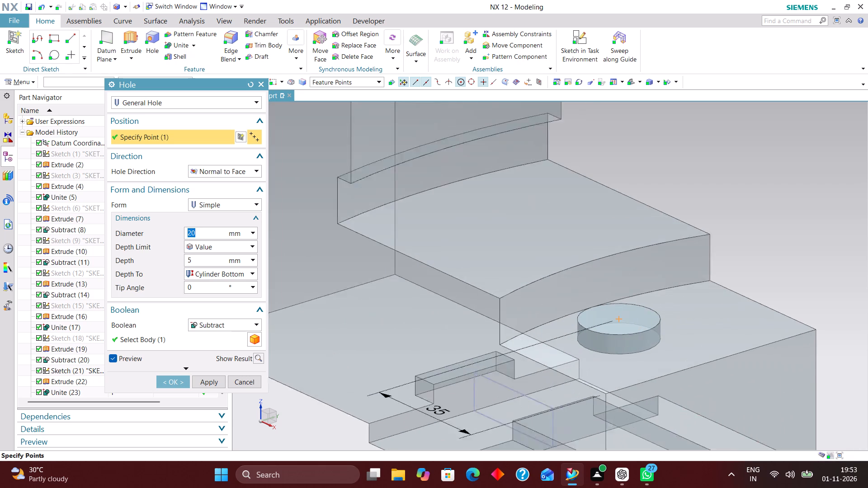
scroll(652, 329, "up", 2)
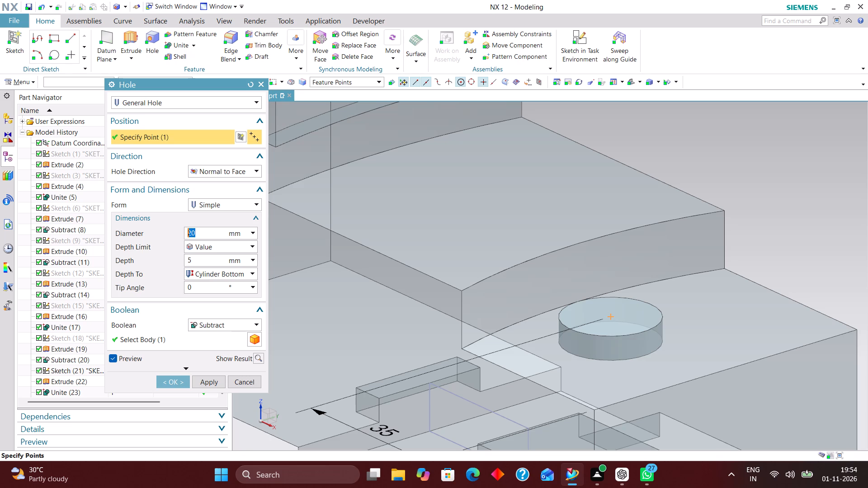
scroll(642, 277, "down", 3)
middle_click_drag(695, 302, 749, 321)
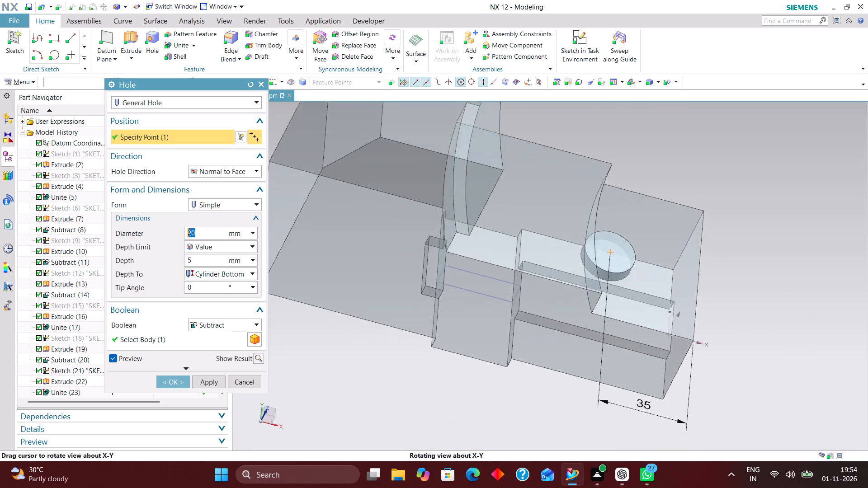
middle_click_drag(749, 321, 741, 314)
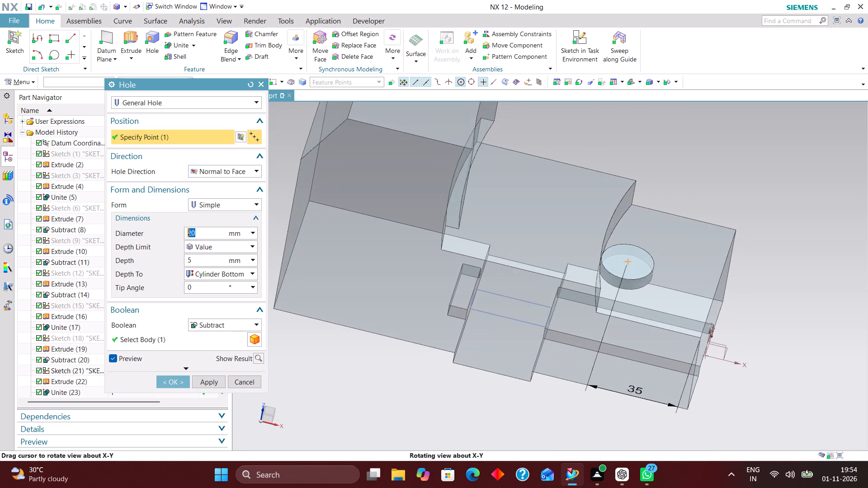
middle_click_drag(741, 314, 738, 319)
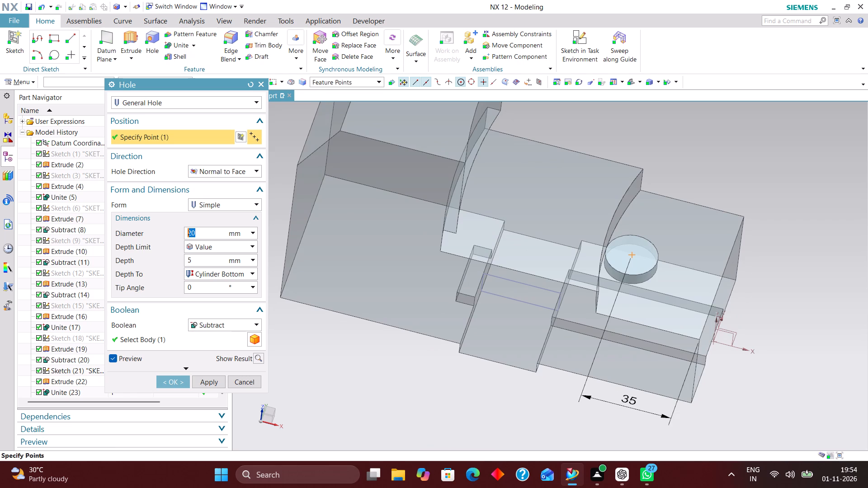
type("25")
key("Return")
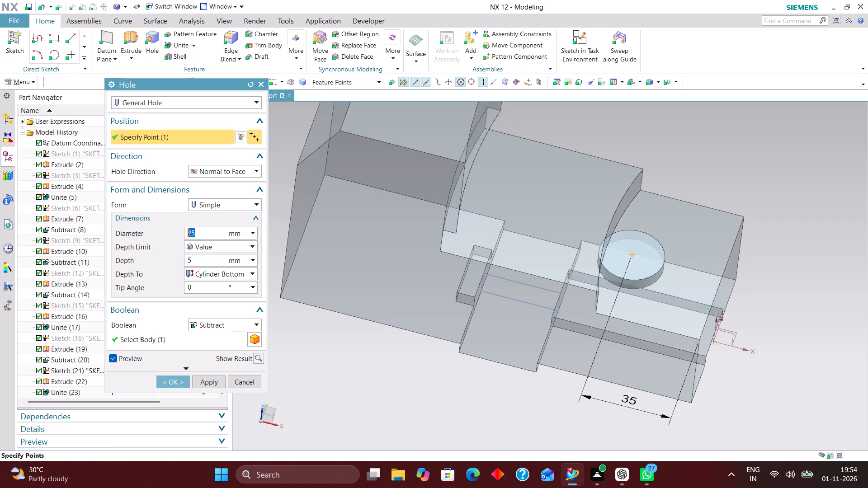
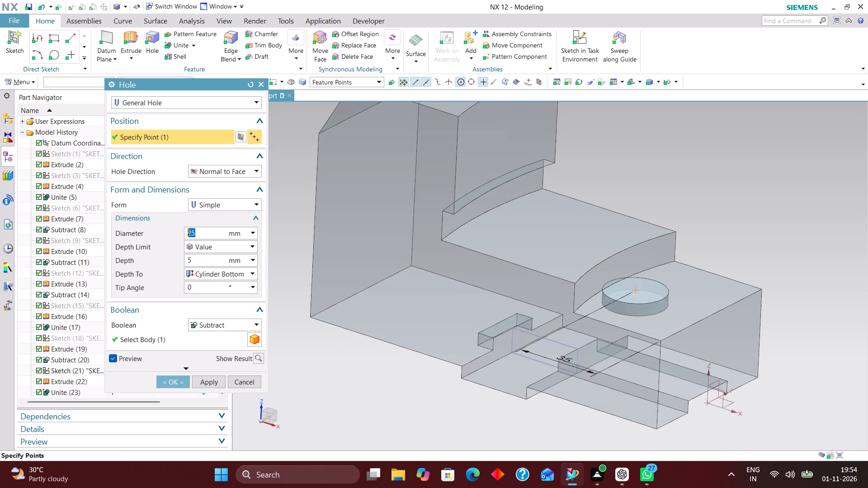
Set the simple hole's diameter to 20 mm and create the hole in the bracket's lowest step.
type("20")
key("Return")
scroll(687, 267, "down", 2)
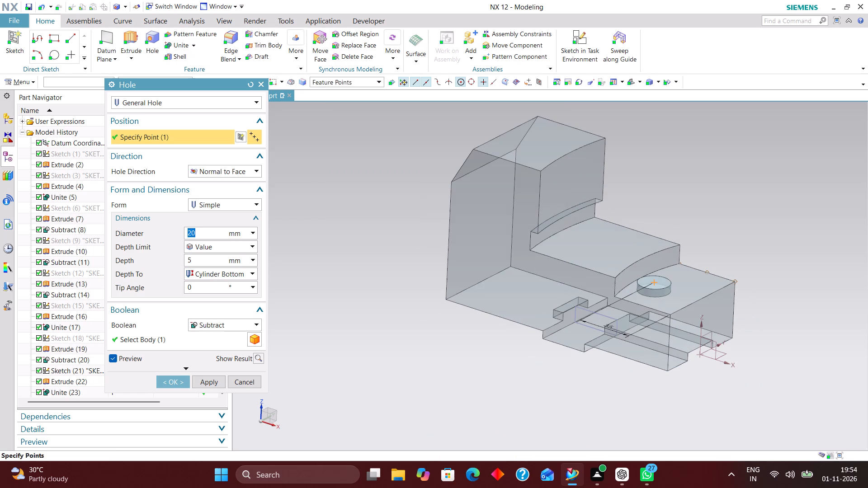
left_click(169, 380)
Edit the simple hole and set its centre's distance from the low-step end face to 40 mm.
middle_click_drag(741, 275, 750, 284)
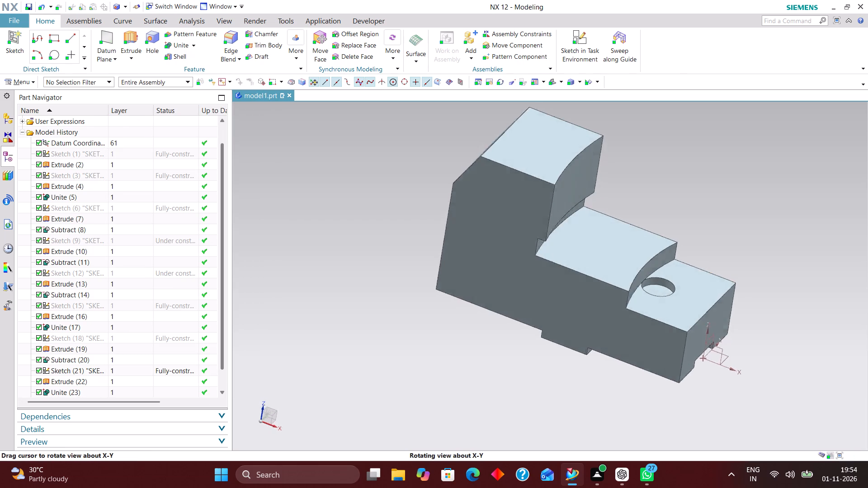
middle_click_drag(750, 284, 735, 286)
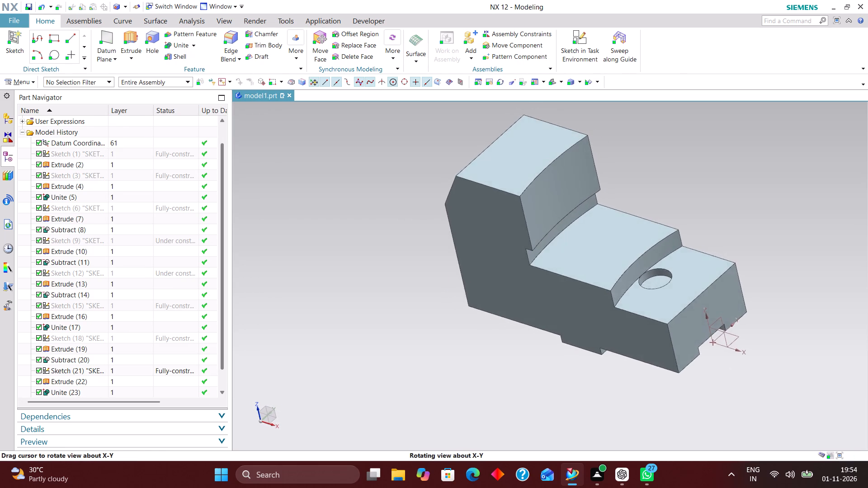
middle_click_drag(735, 286, 735, 286)
scroll(642, 285, "up", 3)
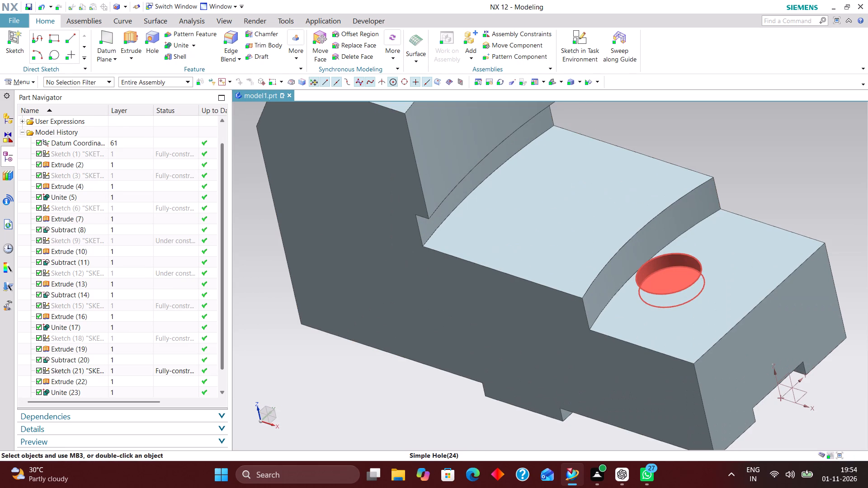
scroll(679, 282, "up", 3)
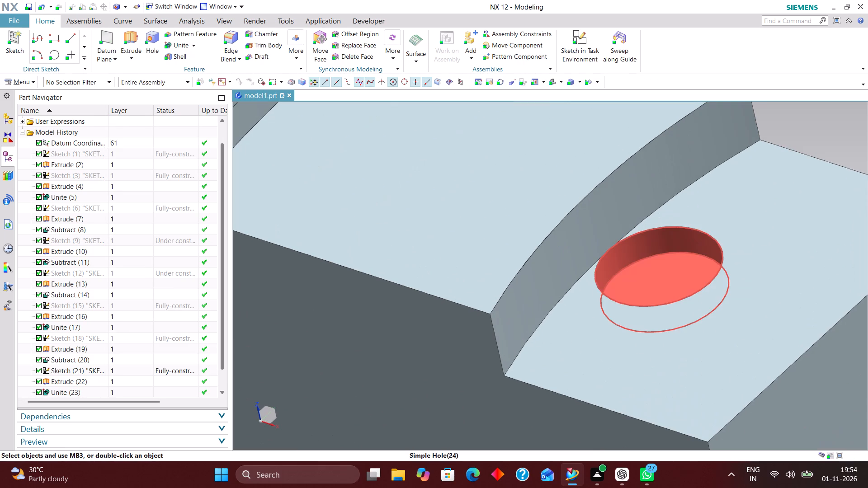
scroll(674, 246, "down", 4)
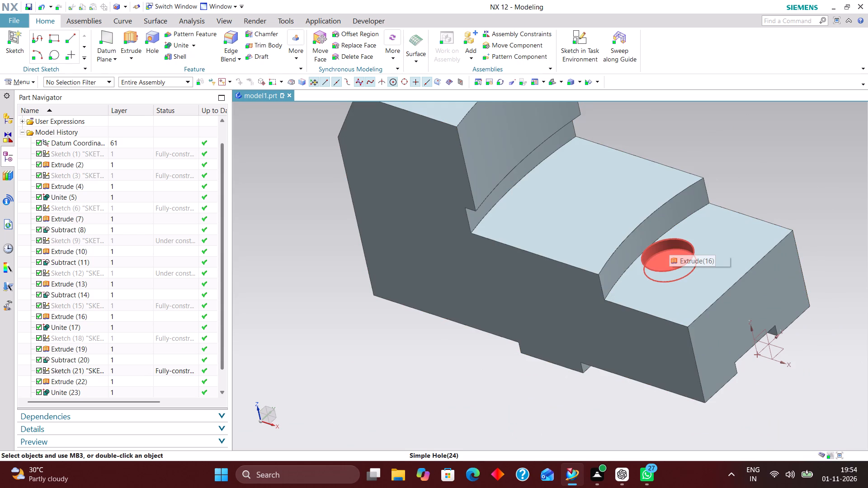
scroll(92, 375, "down", 5)
left_click(124, 380)
right_click(124, 377)
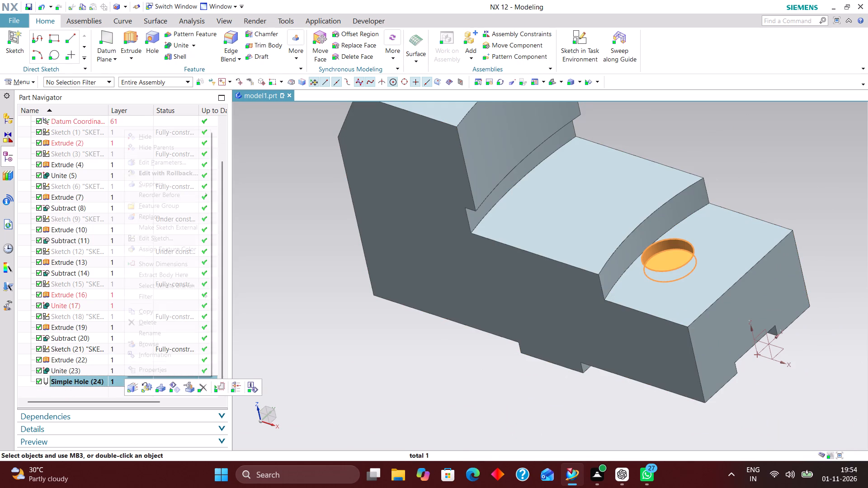
left_click(190, 171)
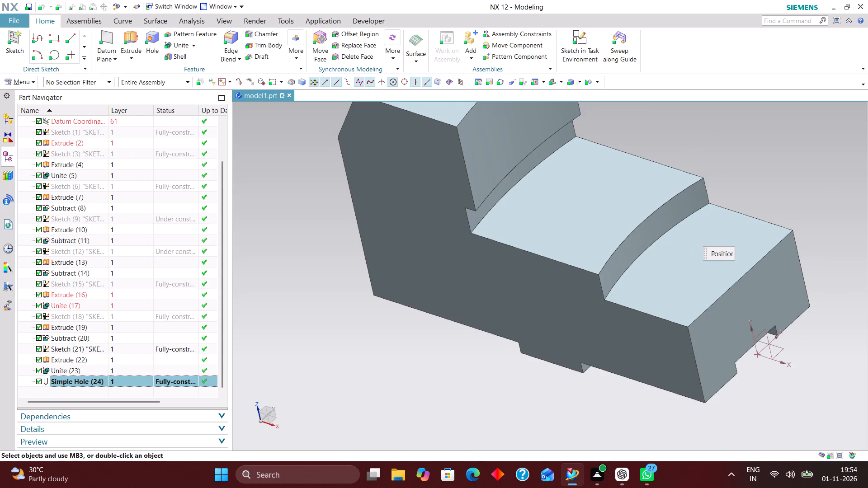
middle_click_drag(694, 370, 722, 382)
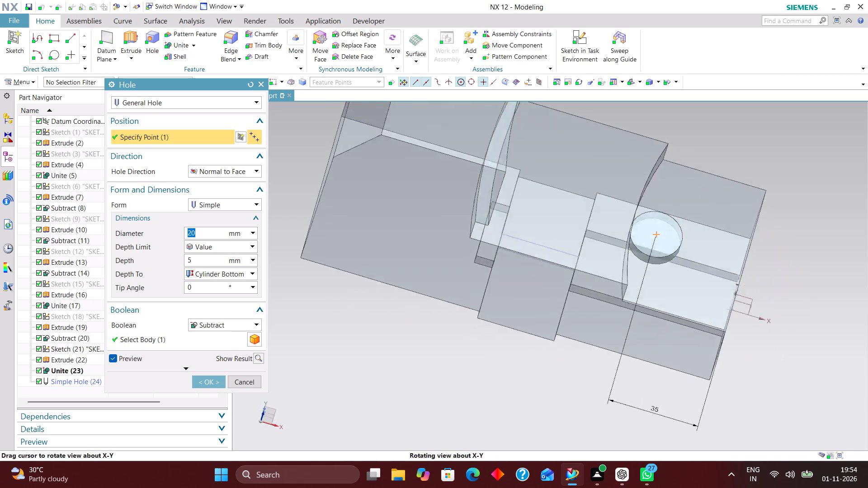
middle_click_drag(722, 382, 721, 391)
right_click_drag(785, 346, 669, 343)
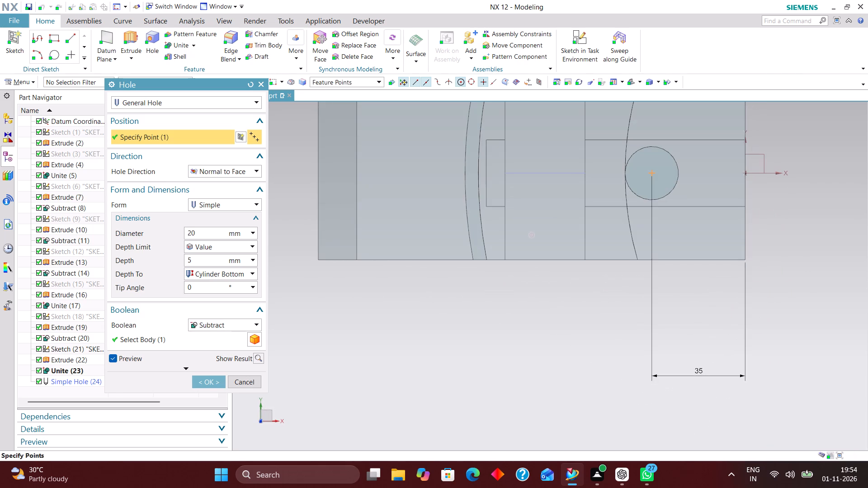
double_click(704, 375)
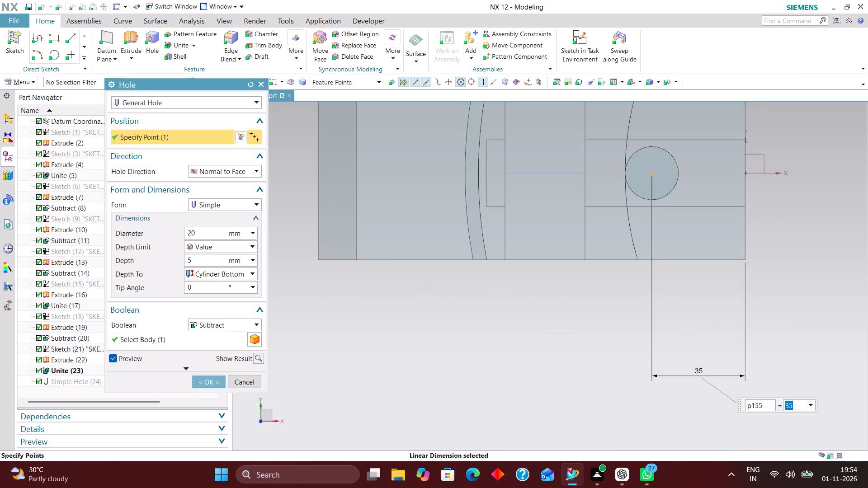
type("40")
key("Return")
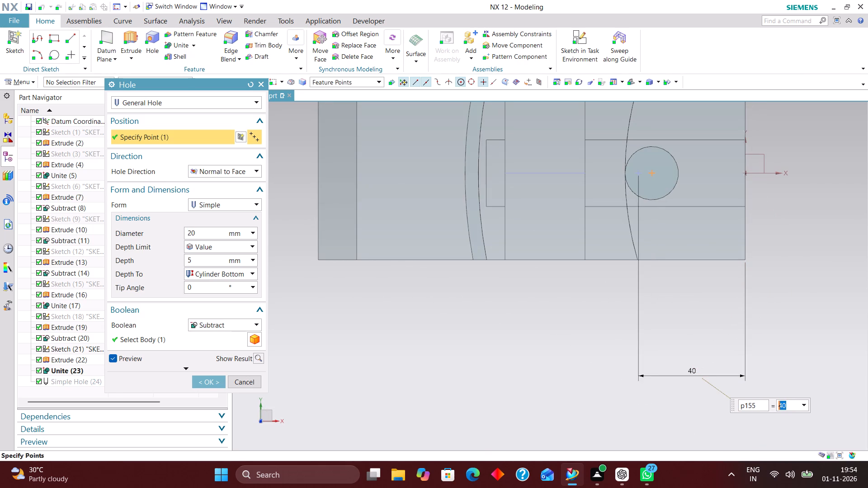
left_click(209, 382)
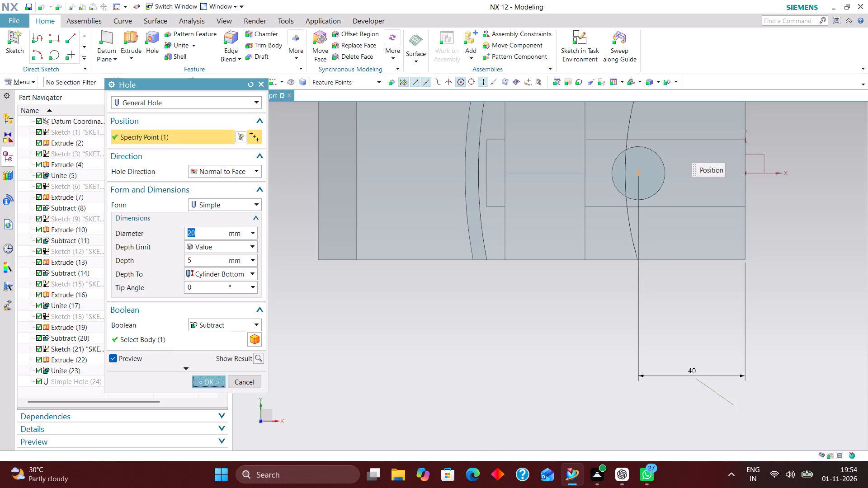
Edit the low-step hole again, changing its form to Counterbored and its counterbore diameter to 20 mm.
middle_click_drag(762, 333, 734, 316)
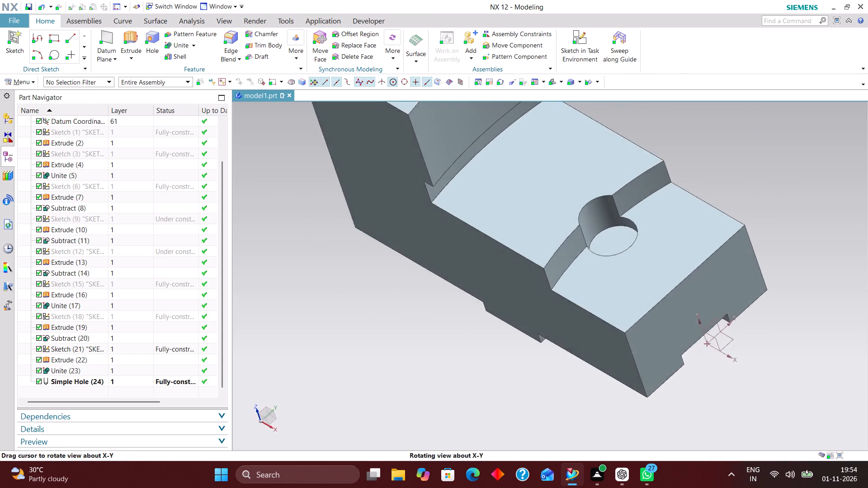
middle_click_drag(734, 316, 740, 322)
scroll(118, 337, "down", 4)
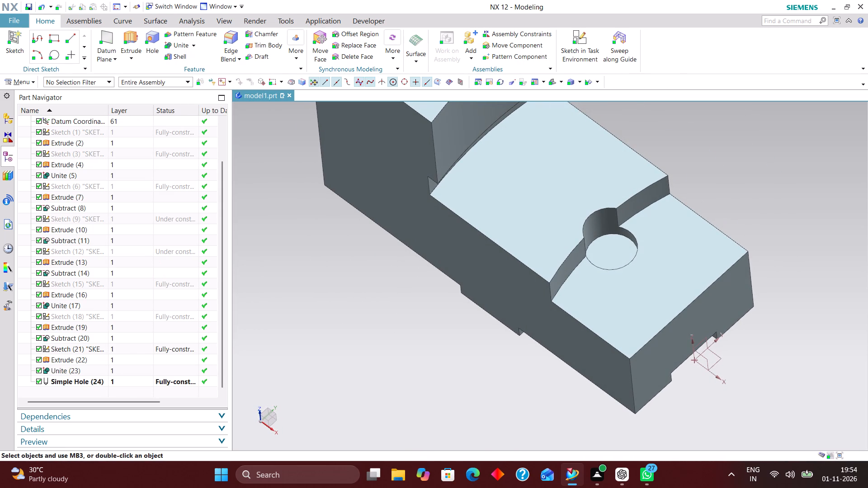
left_click(118, 380)
right_click(118, 381)
left_click(161, 178)
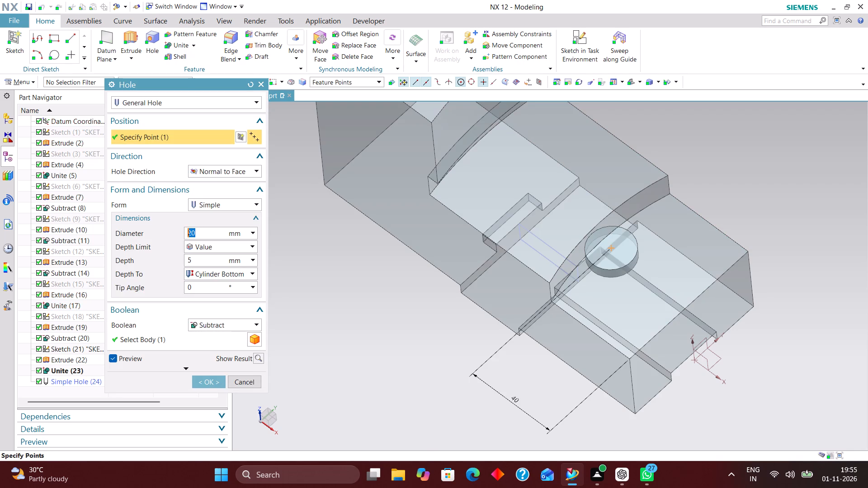
left_click(232, 208)
left_click(231, 223)
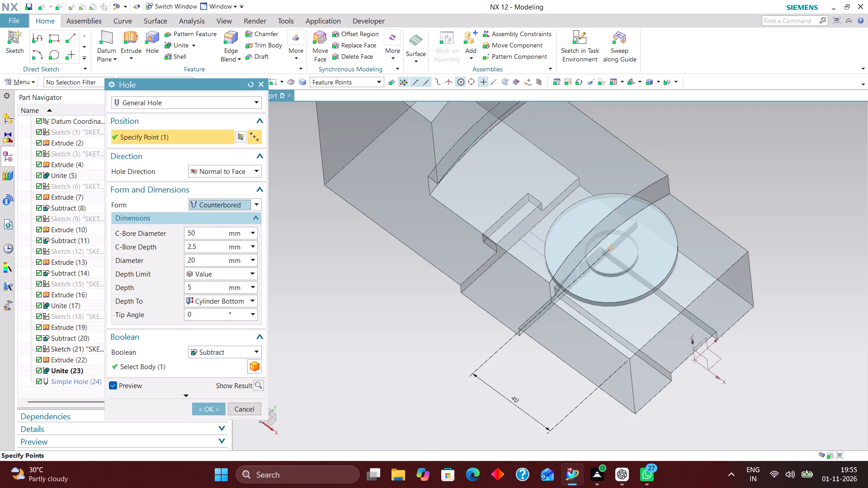
left_click_drag(206, 232, 164, 231)
type("20")
key("Return")
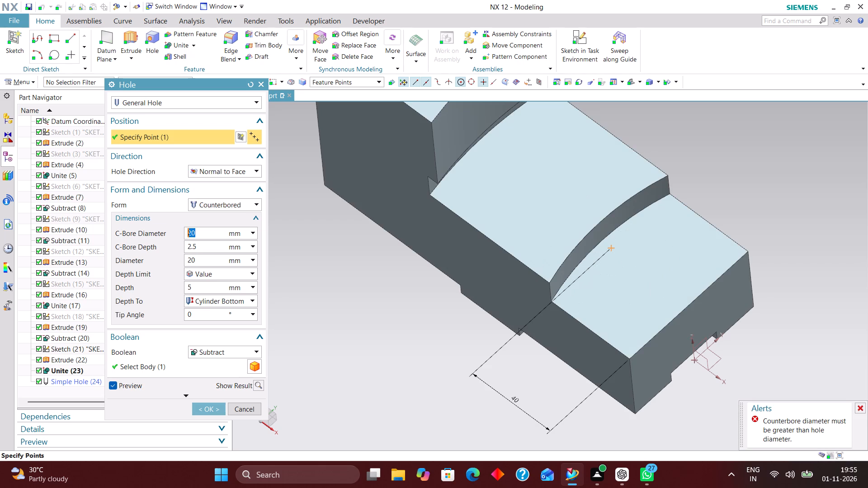
Open the counterbored hole's inner diameter value for editing.
left_click_drag(203, 262, 128, 263)
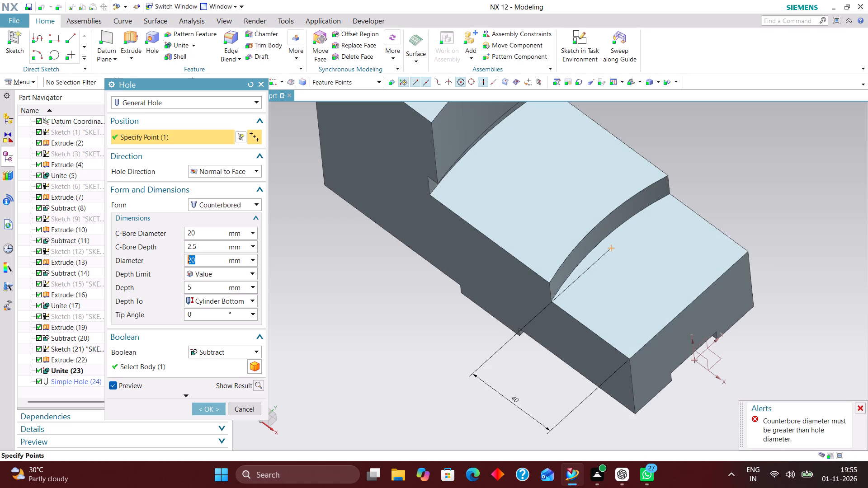
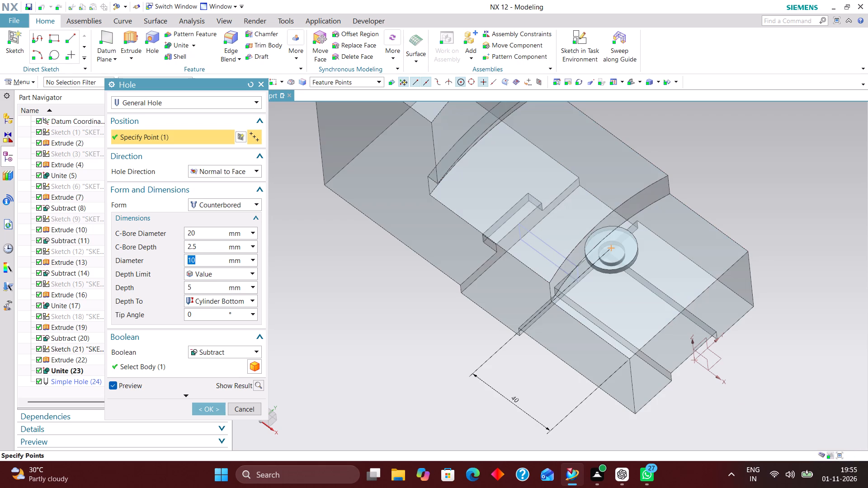
Set the low-step hole's counterbore depth to 20 mm.
left_click_drag(208, 247, 154, 253)
key("2")
key("0")
key("Return")
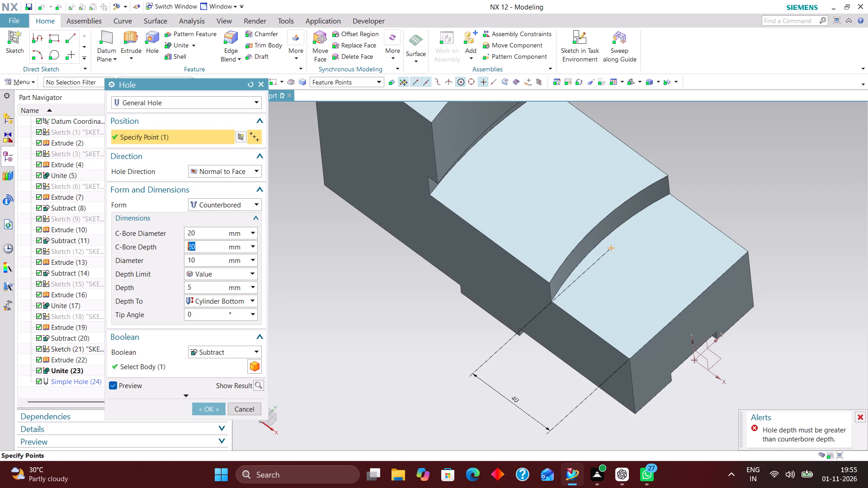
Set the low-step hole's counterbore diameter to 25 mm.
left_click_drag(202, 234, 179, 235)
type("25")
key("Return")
Set the low-step hole's depth limit to Through Body and its counterbore diameter to 20 mm, and apply the edit.
left_click(216, 272)
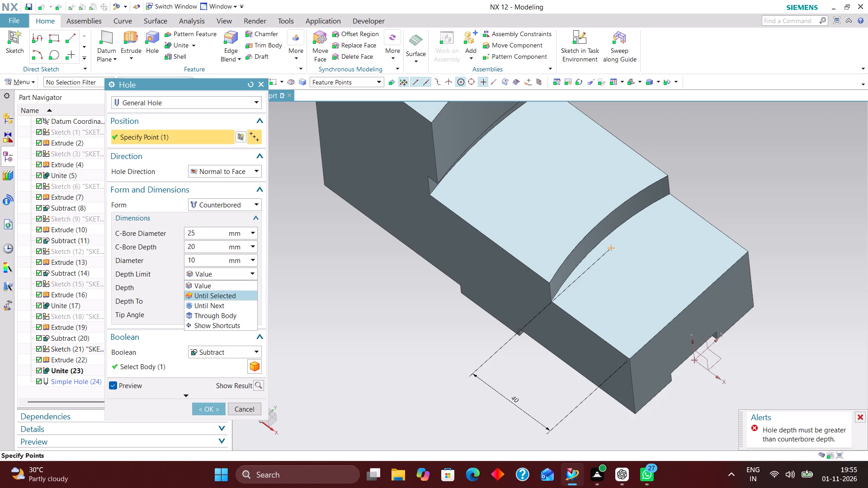
left_click(220, 316)
middle_click_drag(422, 317, 431, 284)
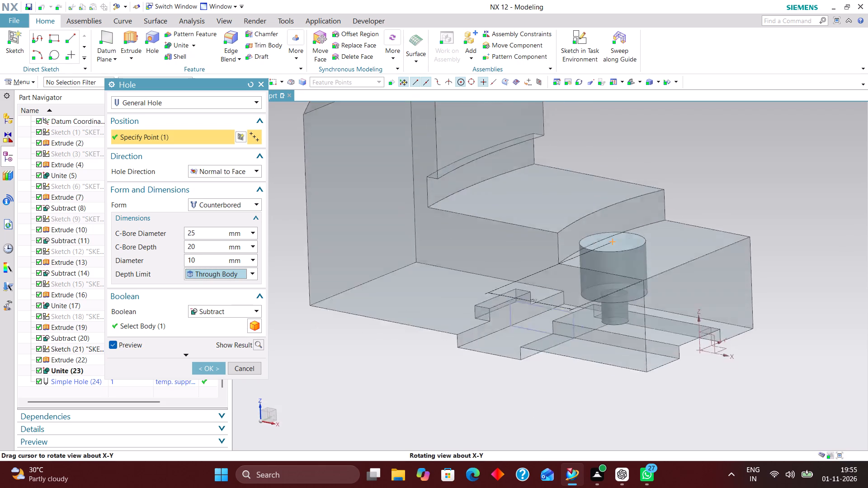
middle_click_drag(431, 284, 429, 294)
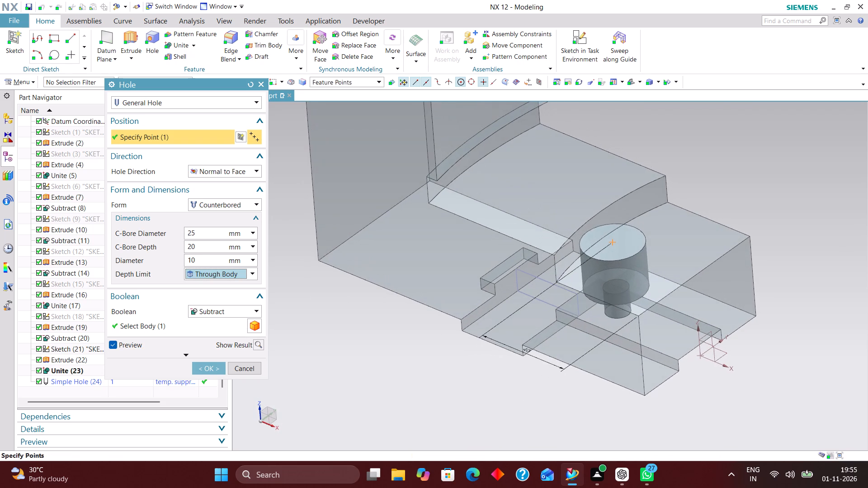
left_click(196, 234)
key("BackSpace")
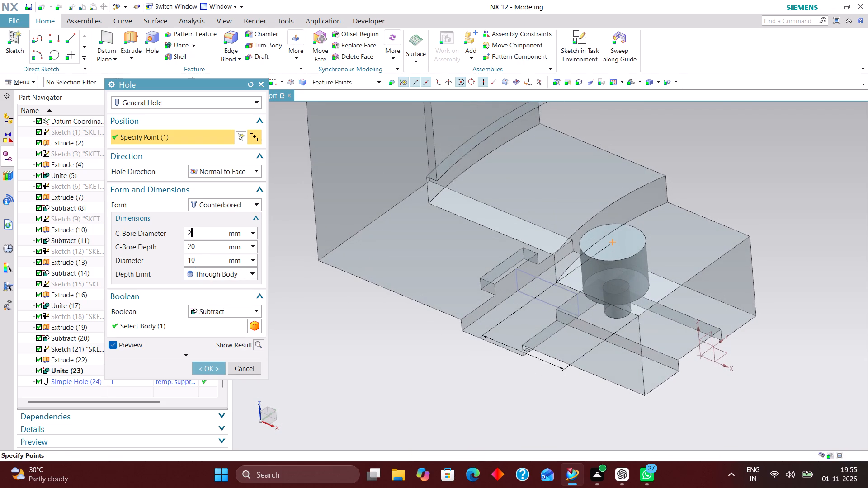
key("Return")
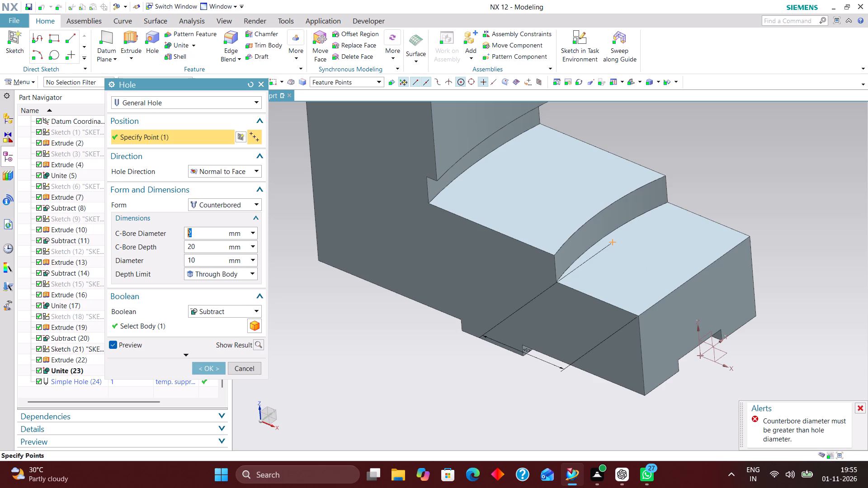
type("20")
key("Return")
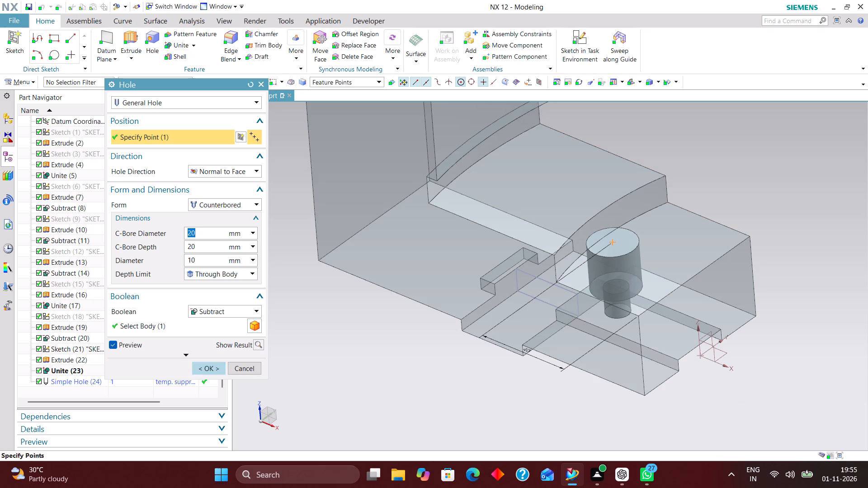
left_click(208, 363)
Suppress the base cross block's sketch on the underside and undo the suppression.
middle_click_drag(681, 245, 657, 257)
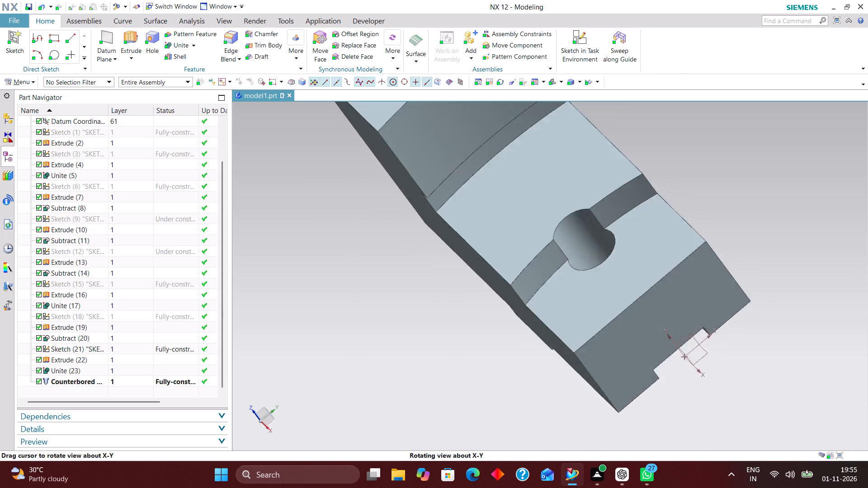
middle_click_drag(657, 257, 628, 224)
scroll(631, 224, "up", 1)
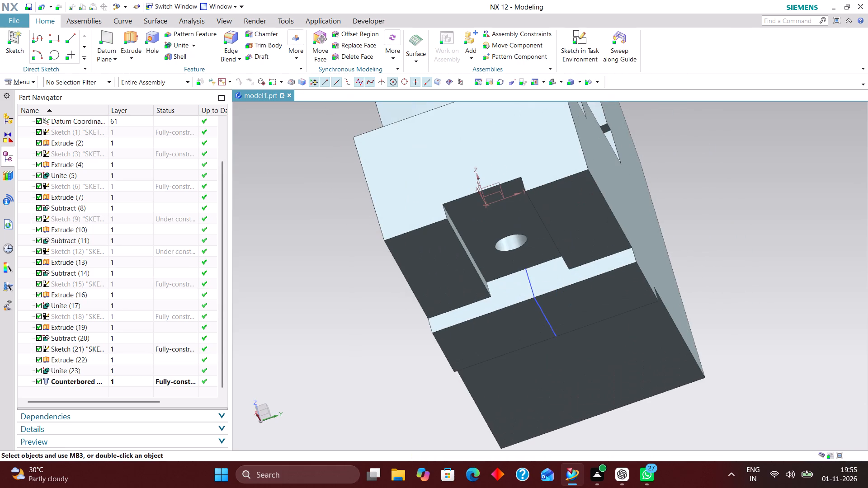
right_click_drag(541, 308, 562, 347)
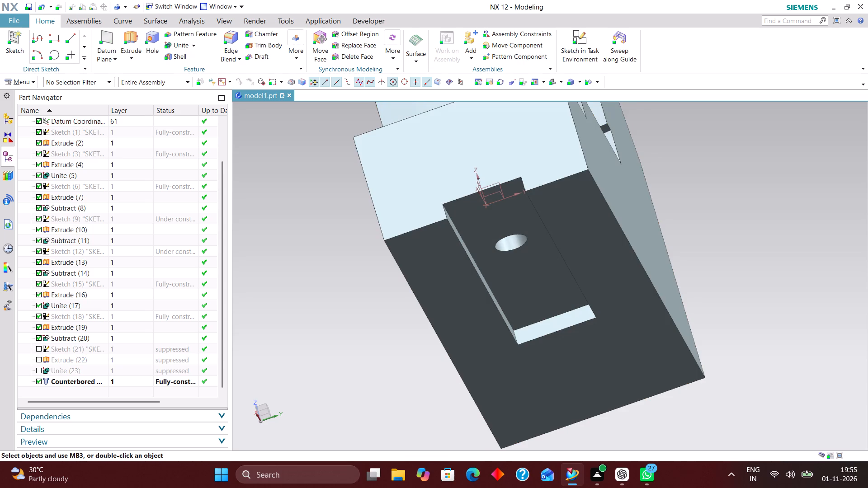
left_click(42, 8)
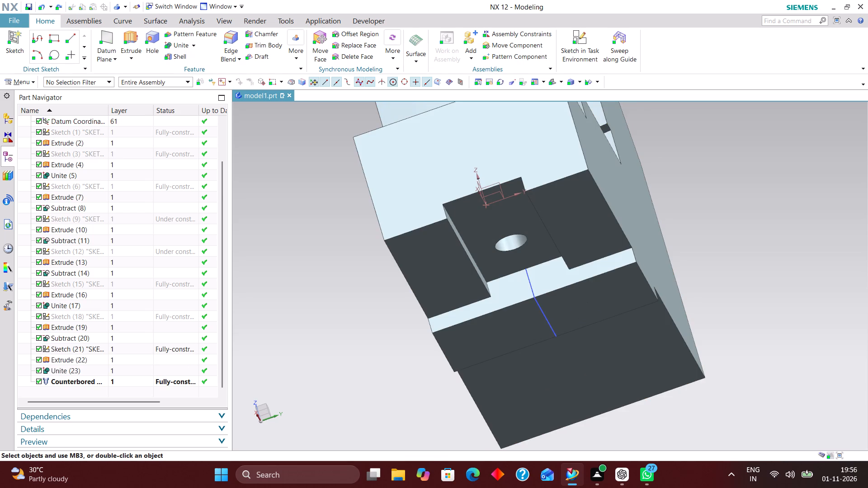
Hide the base cross block's sketch on the underside.
right_click_drag(547, 322, 557, 347)
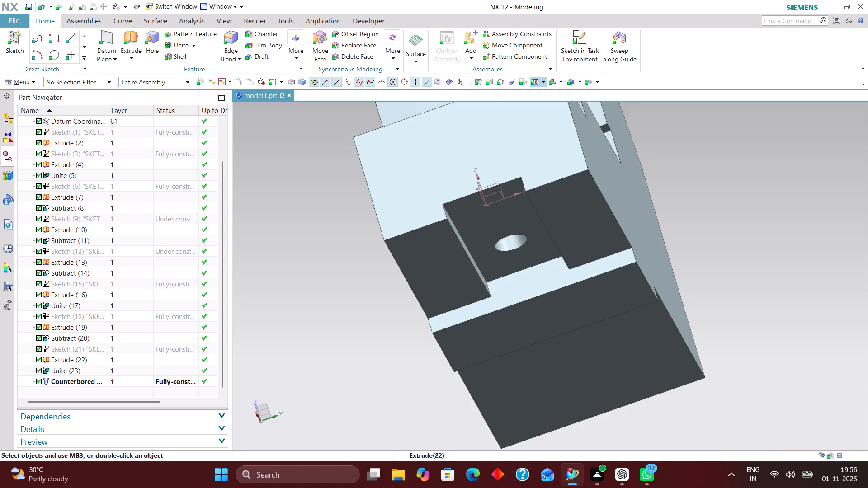
Start a hole on the upright's top face and constrain its centre point onto the bracket's lengthwise X axis.
left_click(553, 80)
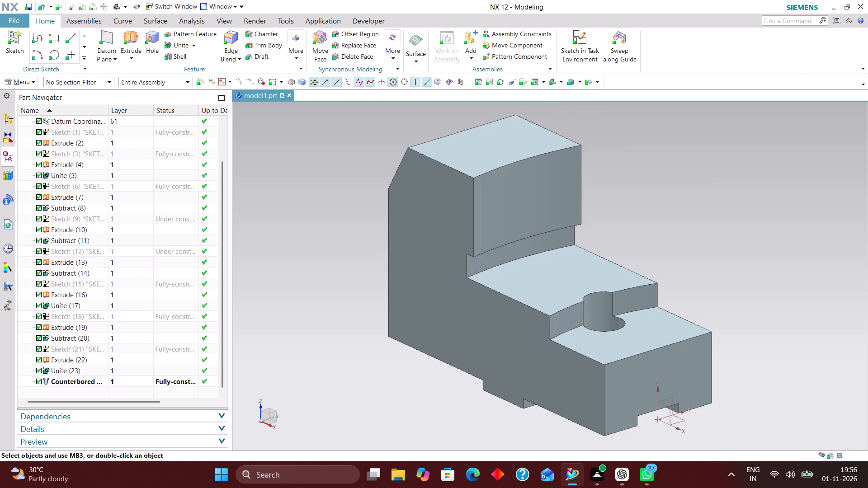
scroll(760, 311, "down", 2)
scroll(731, 266, "up", 1)
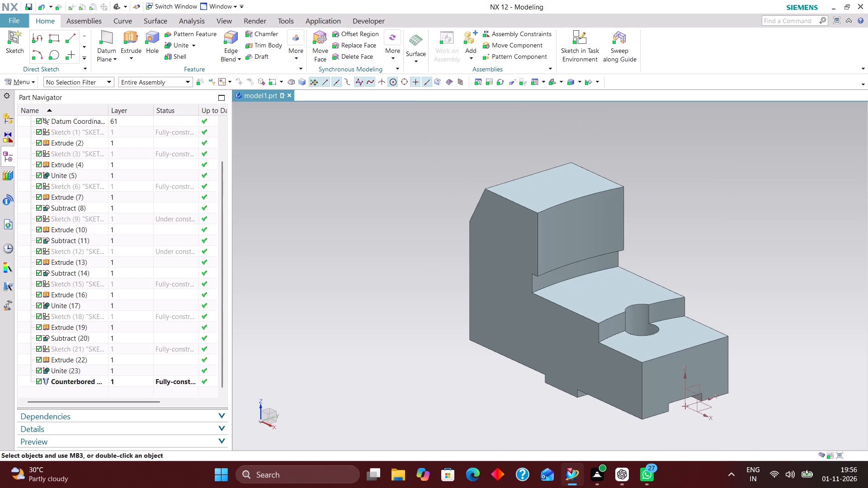
scroll(155, 243, "down", 5)
left_click(154, 33)
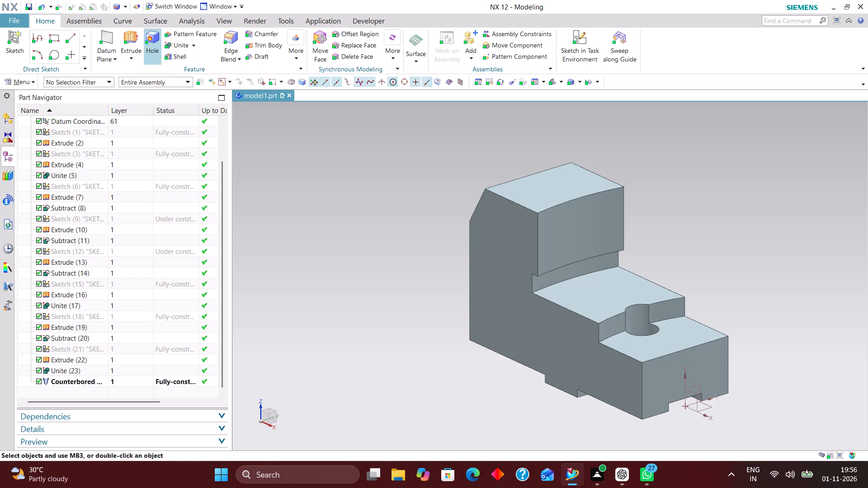
left_click(554, 186)
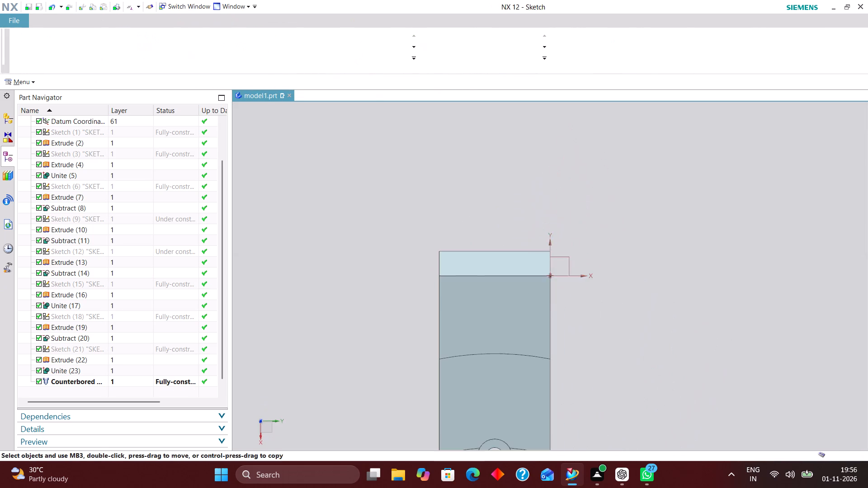
scroll(598, 159, "down", 2)
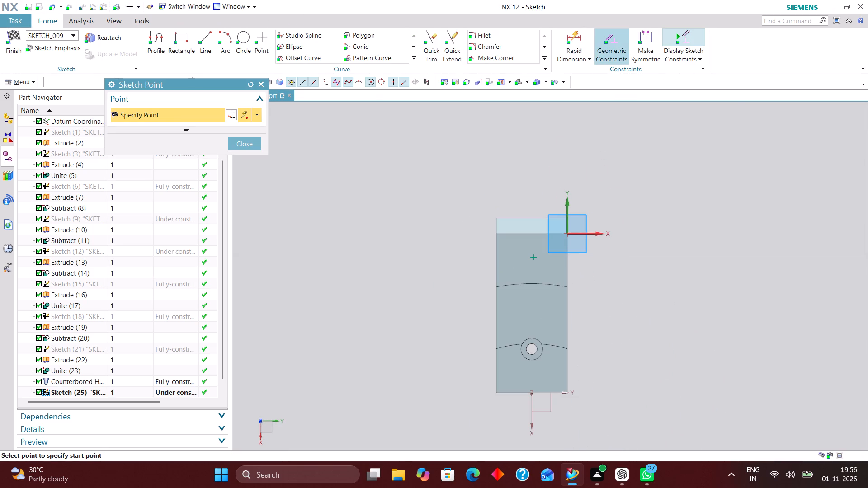
left_click(615, 36)
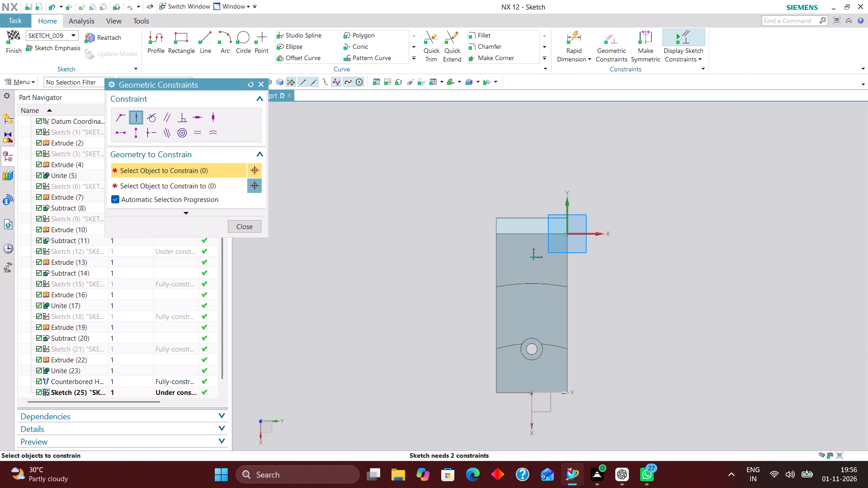
left_click(533, 257)
left_click(534, 427)
Dimension the hole's centre point 20 mm from the top face's edge at the sloped back, and finish the position sketch.
middle_click_drag(648, 340, 708, 346)
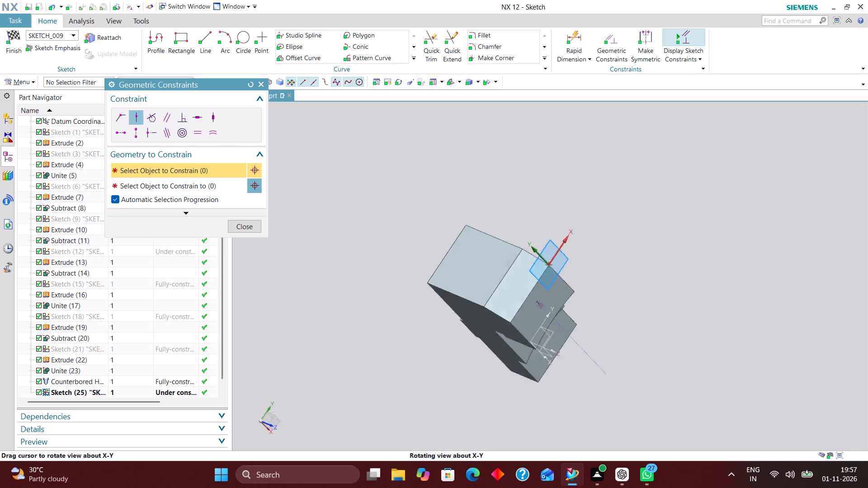
middle_click_drag(708, 346, 680, 348)
scroll(683, 346, "up", 1)
right_click_drag(741, 328, 634, 318)
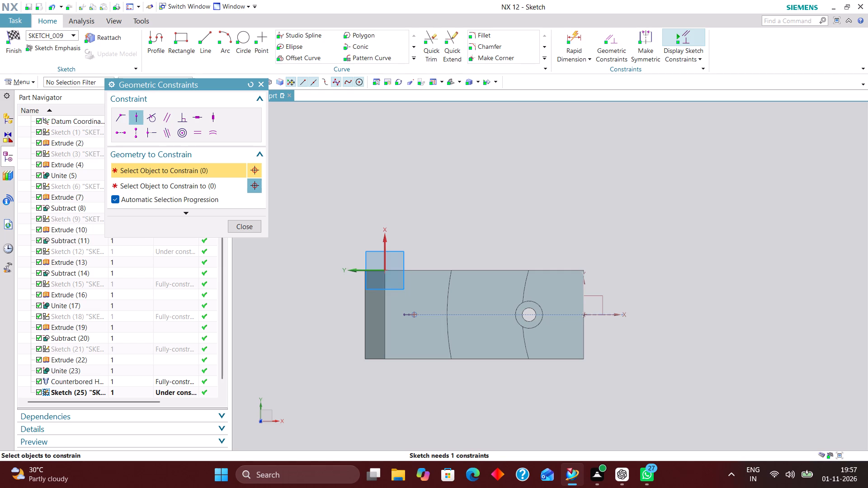
scroll(610, 192, "down", 2)
scroll(509, 263, "up", 2)
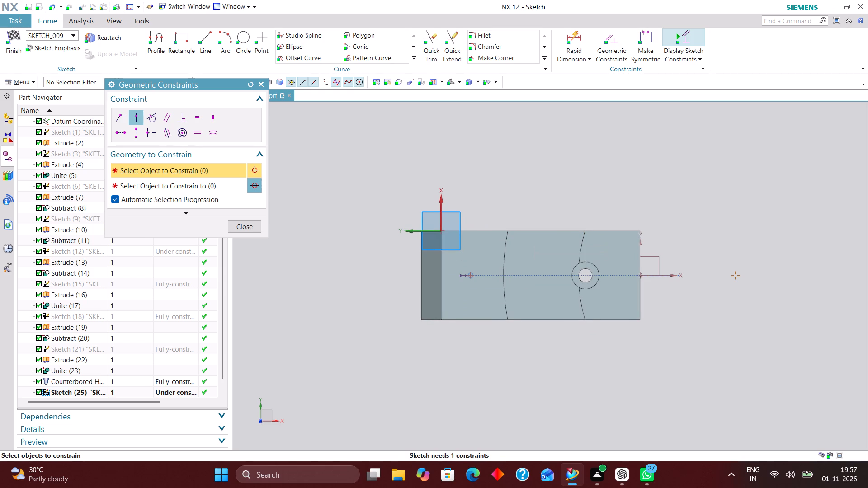
middle_click_drag(554, 346, 561, 324)
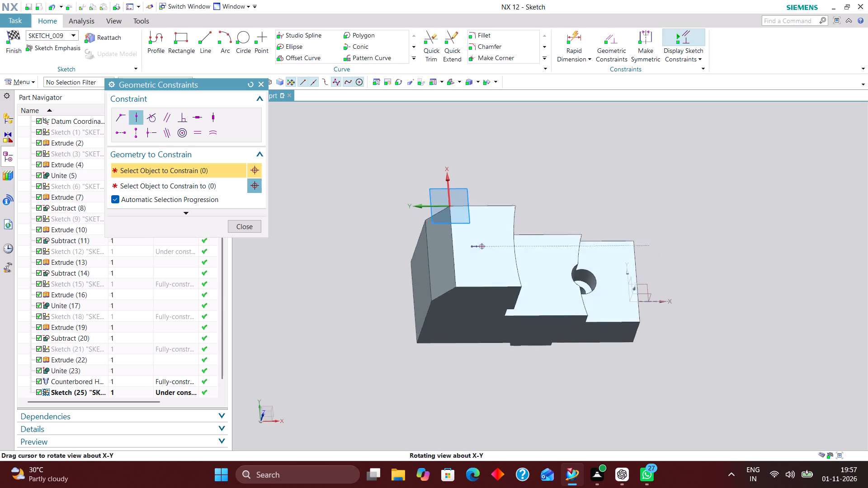
middle_click_drag(561, 324, 560, 338)
right_click_drag(604, 361, 503, 361)
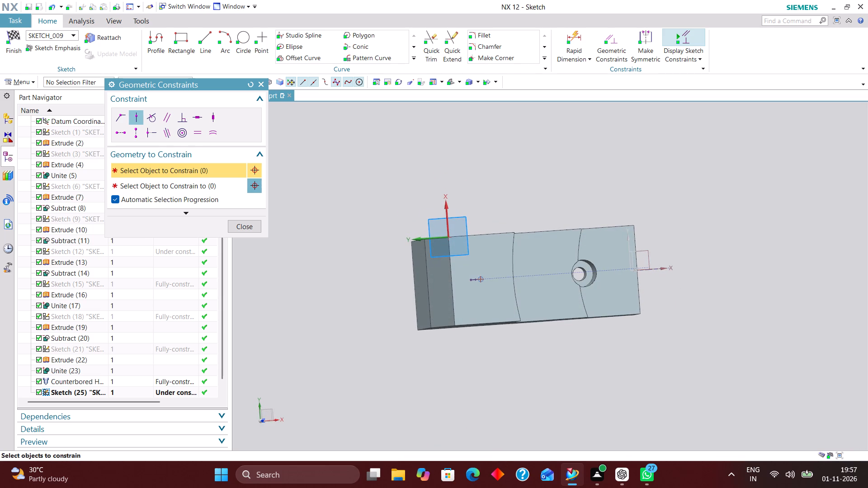
left_click(572, 35)
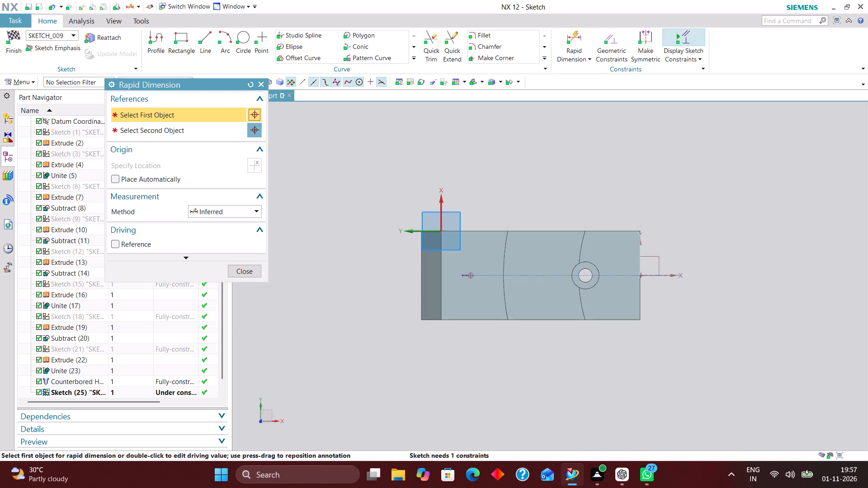
left_click(441, 281)
left_click(469, 276)
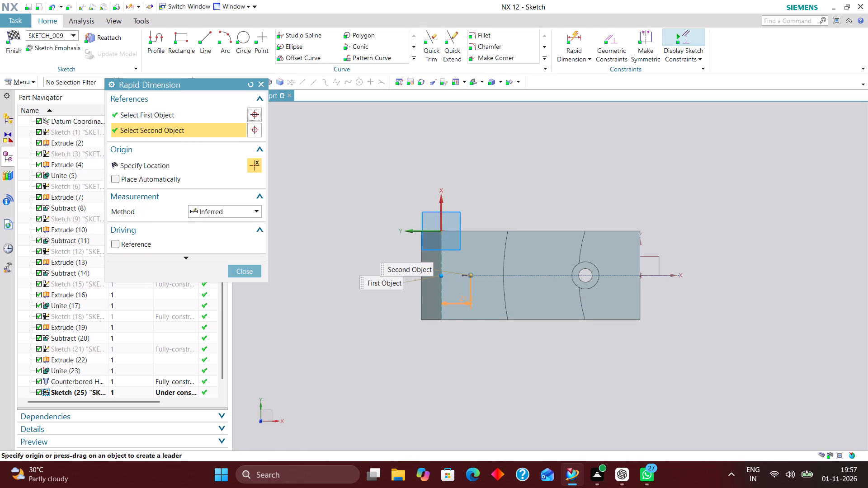
left_click(457, 373)
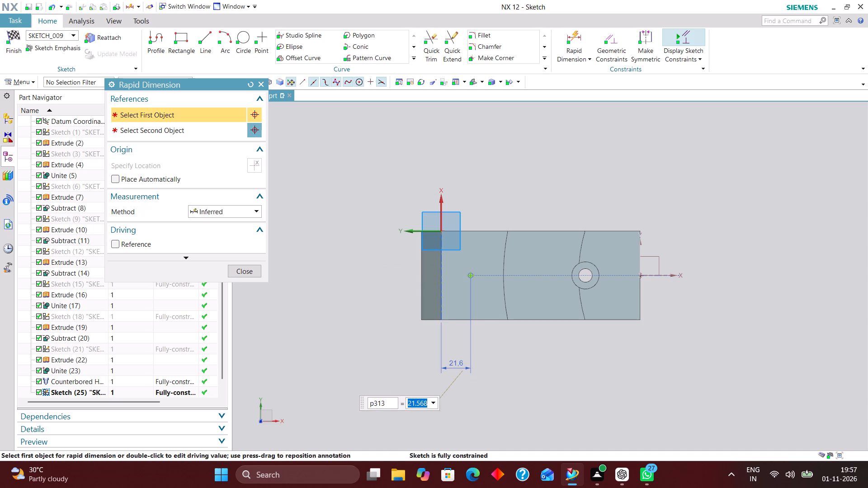
type("20")
key("Return")
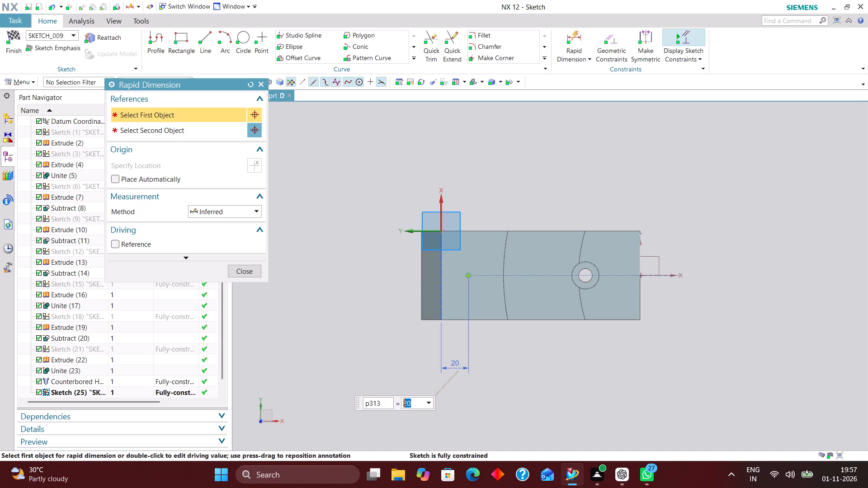
left_click(246, 272)
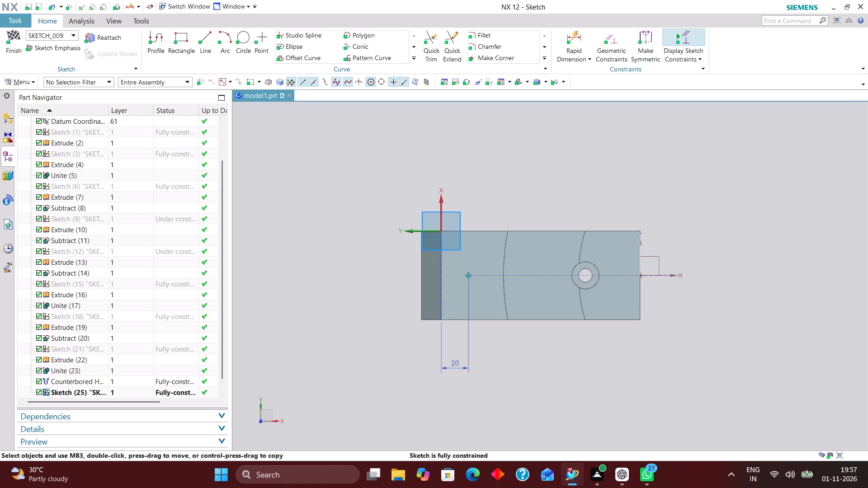
left_click(9, 36)
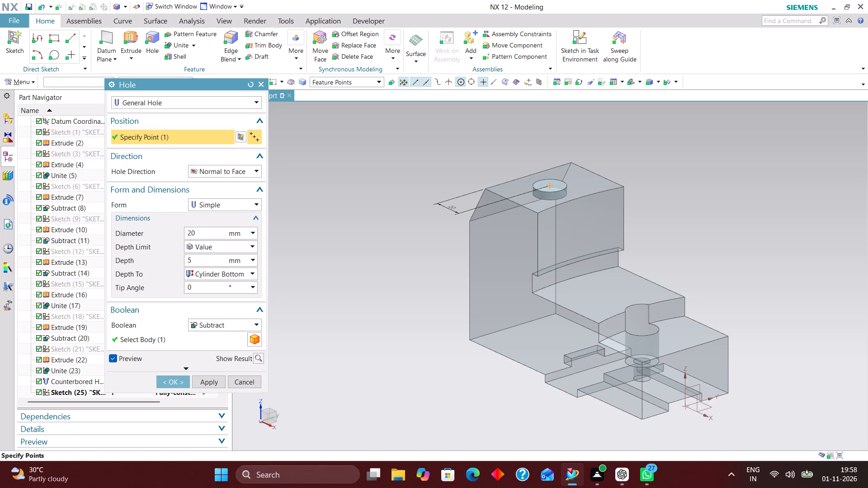
Make the upright's top-face hole counterbored, with a 20 mm counterbore diameter, 30 mm counterbore depth and 12 mm hole diameter.
left_click_drag(202, 257, 178, 259)
left_click(240, 207)
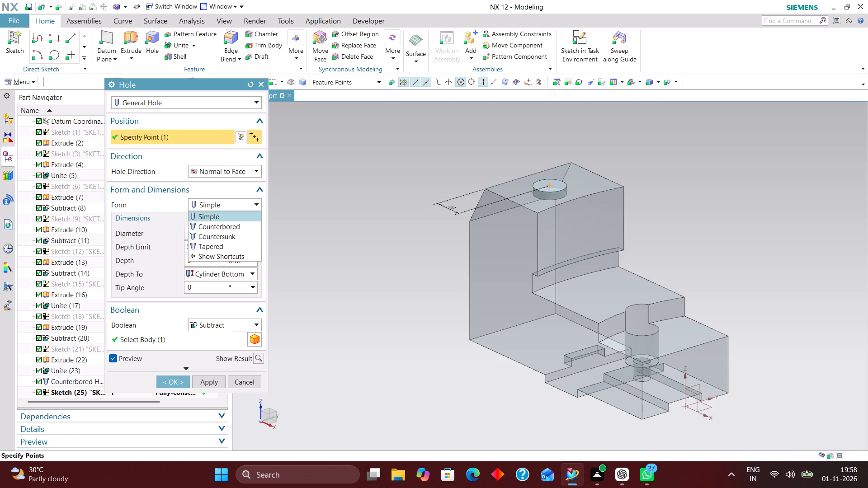
left_click(240, 227)
left_click_drag(199, 235, 175, 233)
type("20")
key("Return")
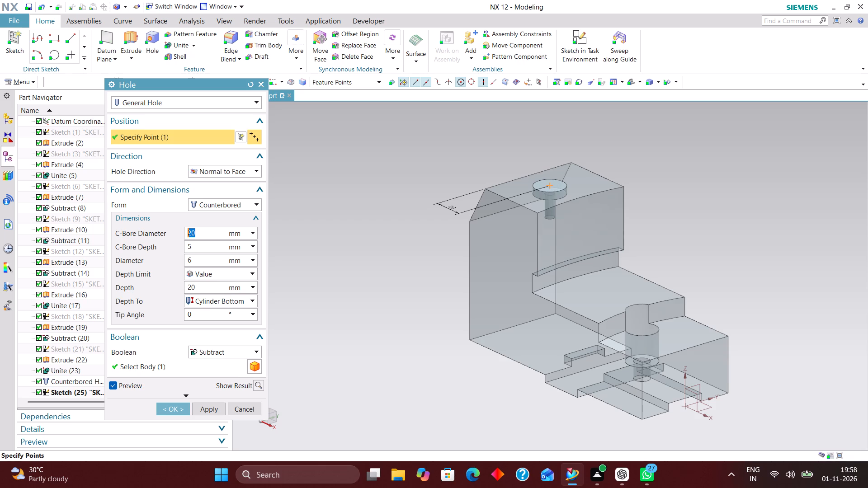
left_click_drag(198, 249, 158, 251)
type("30")
key("Return")
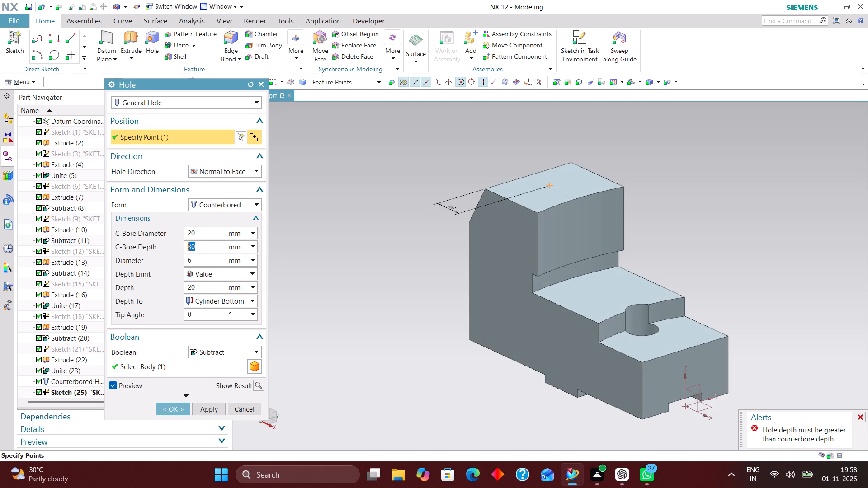
left_click_drag(199, 261, 134, 264)
type("12")
key("Return")
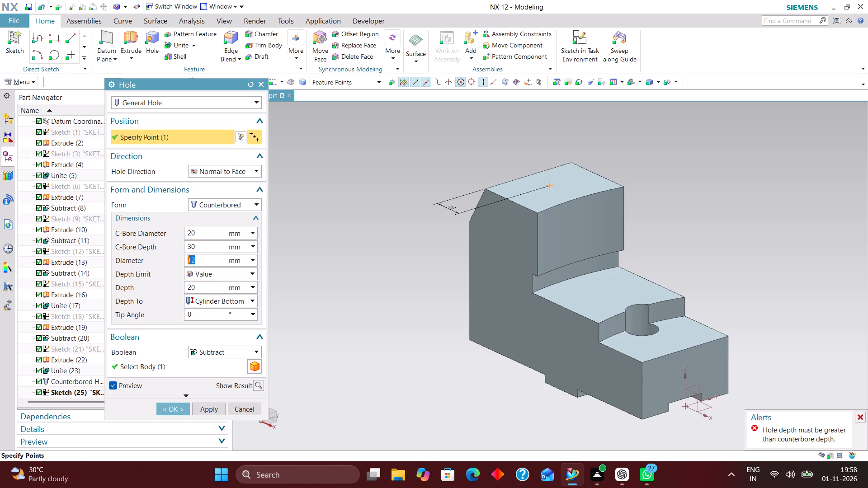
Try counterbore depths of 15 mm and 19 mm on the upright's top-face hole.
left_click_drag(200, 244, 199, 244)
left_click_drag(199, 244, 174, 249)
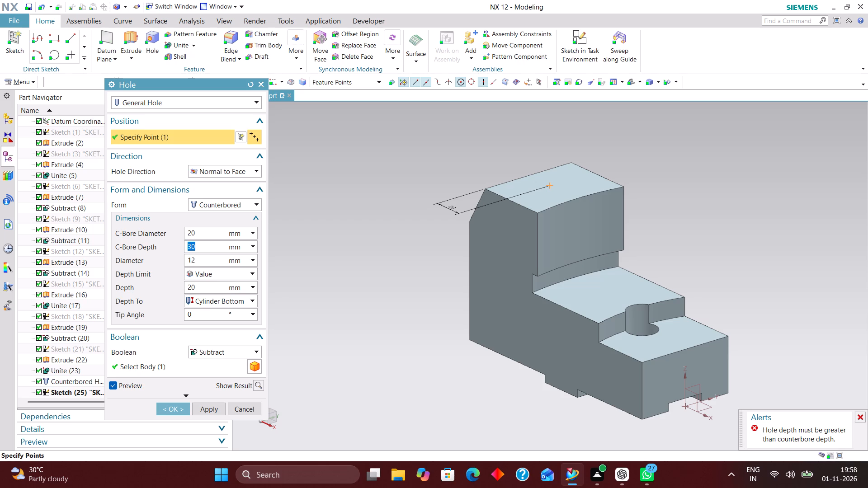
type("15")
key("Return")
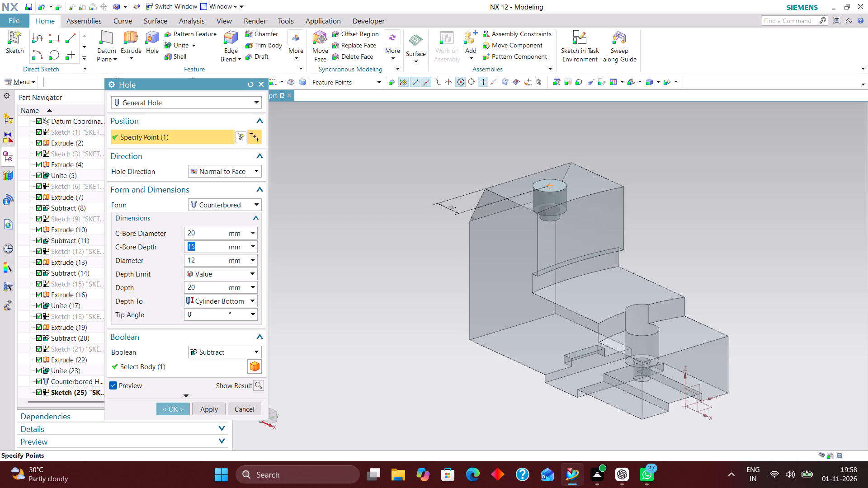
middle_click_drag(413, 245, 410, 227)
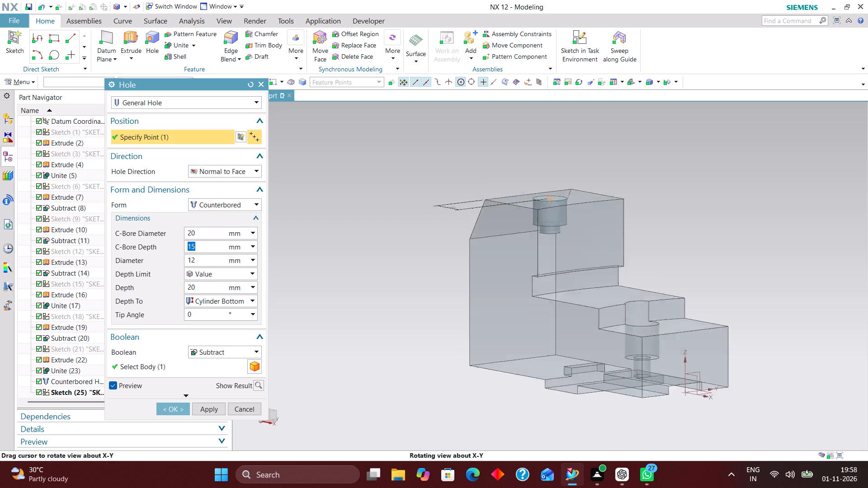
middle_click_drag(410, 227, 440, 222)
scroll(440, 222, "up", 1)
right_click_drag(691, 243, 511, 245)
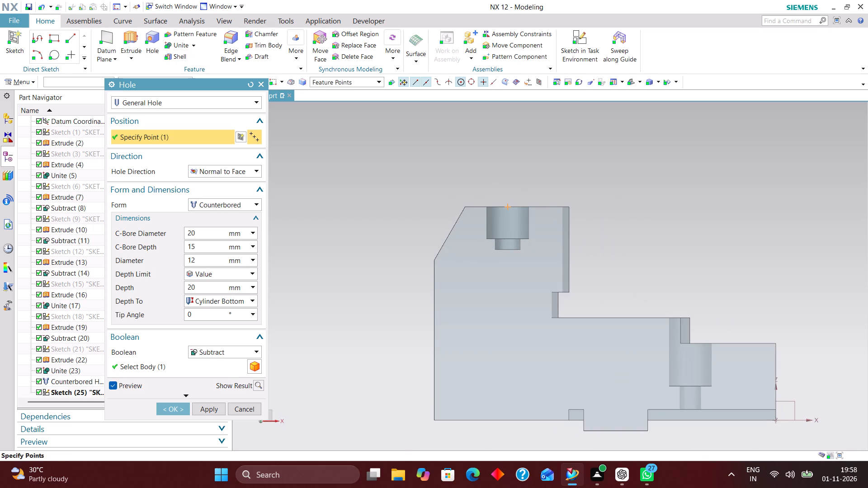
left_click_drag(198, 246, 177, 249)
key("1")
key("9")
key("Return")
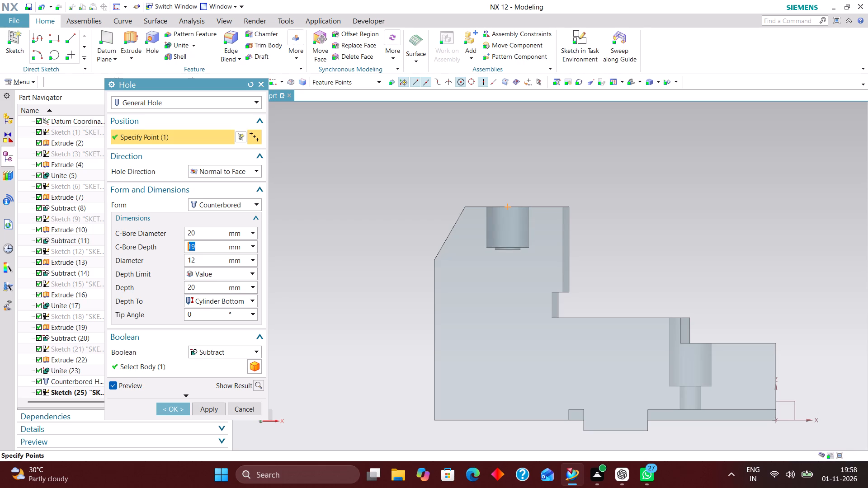
Keep the top-face hole's depth limit as Value and set its depth to 40 mm.
left_click(215, 276)
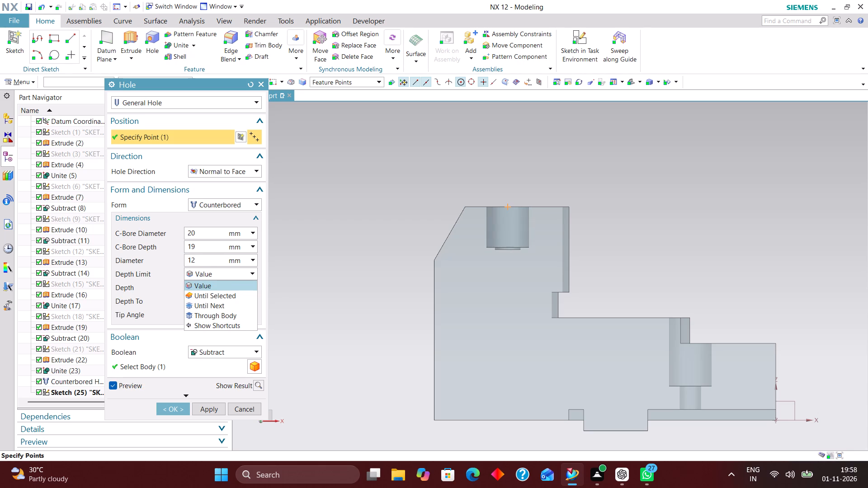
left_click(218, 283)
left_click_drag(200, 286, 170, 289)
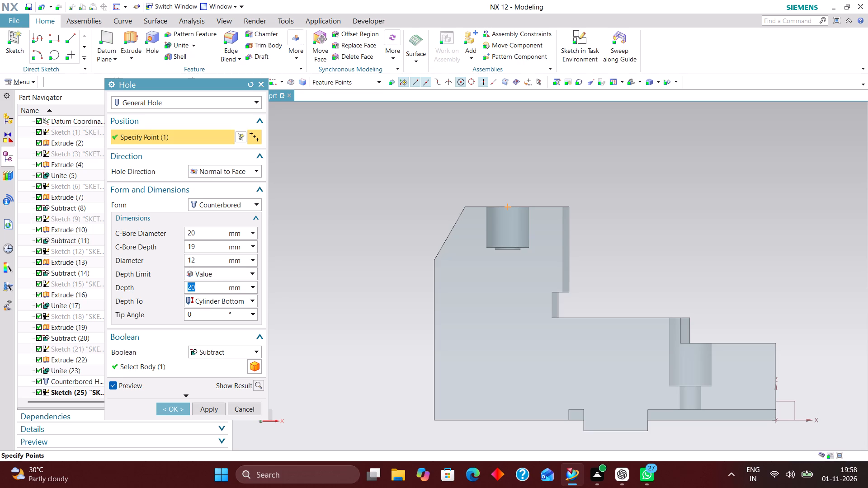
type("40")
key("Return")
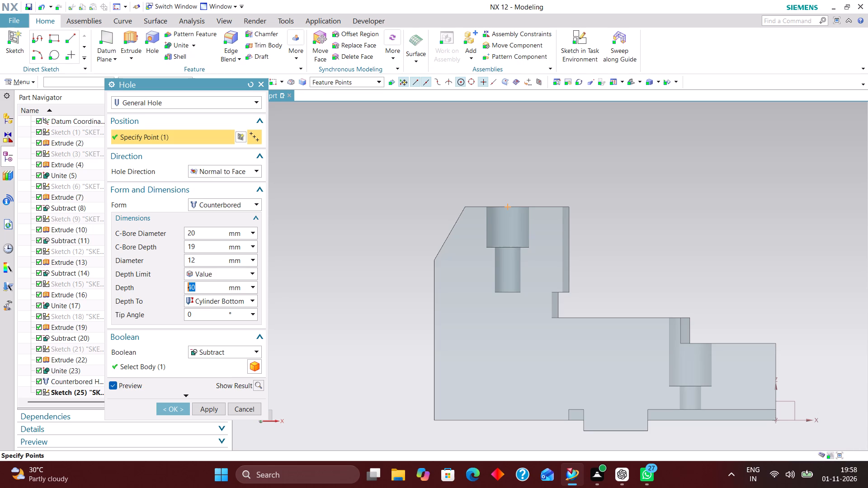
Set the top-face hole's counterbore depth to 20 mm and create the hole as a subtraction from the bracket.
left_click_drag(198, 247, 174, 249)
key("2")
key("Return")
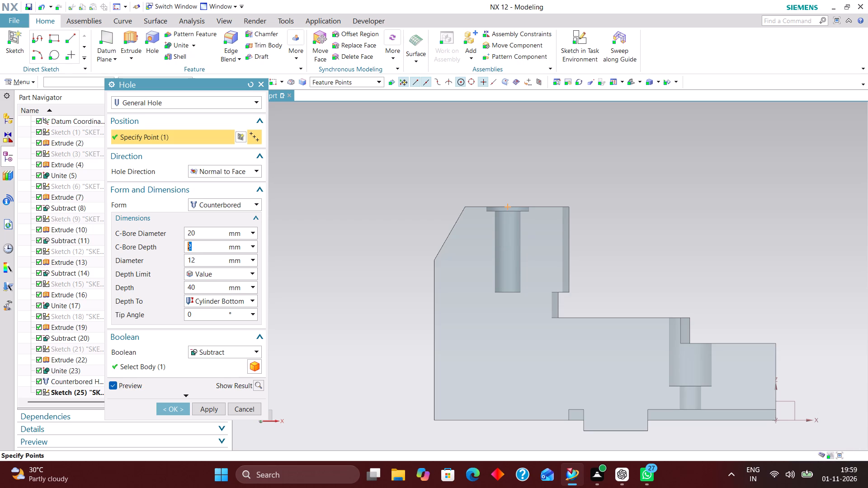
type("20")
key("Return")
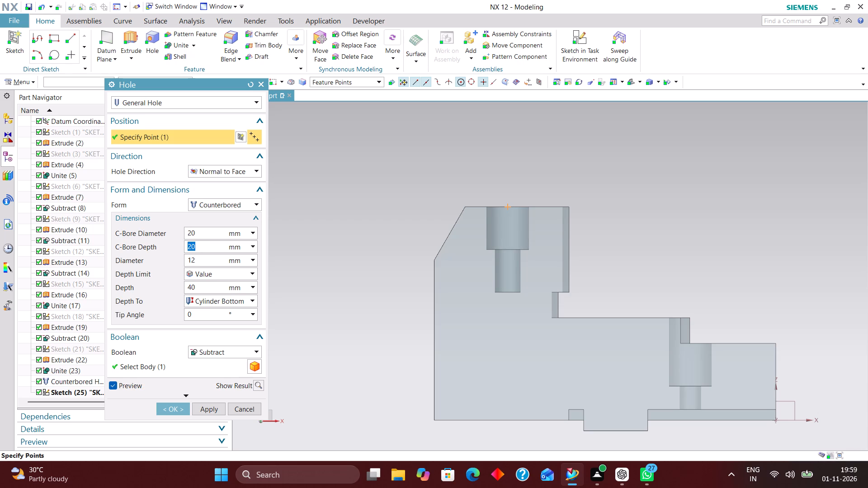
left_click(170, 410)
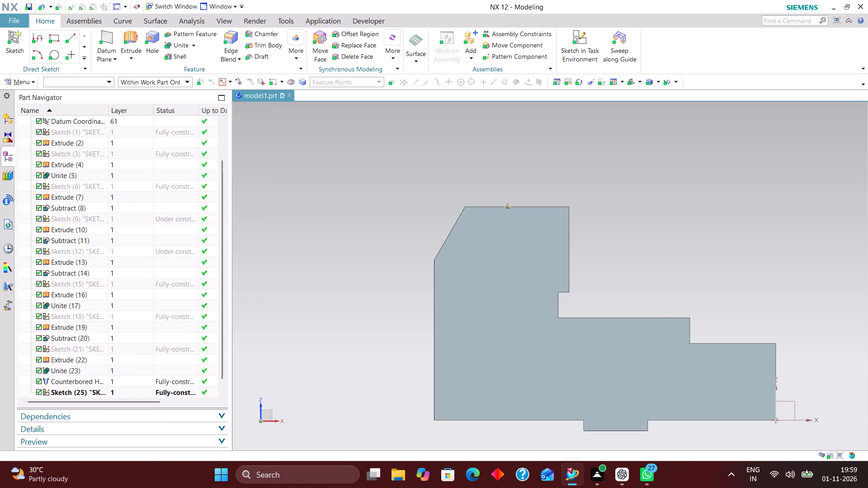
Edit the underside slot's extrusion and shorten its end distance to 57 mm.
middle_click_drag(731, 236, 715, 267)
middle_click_drag(718, 249, 699, 291)
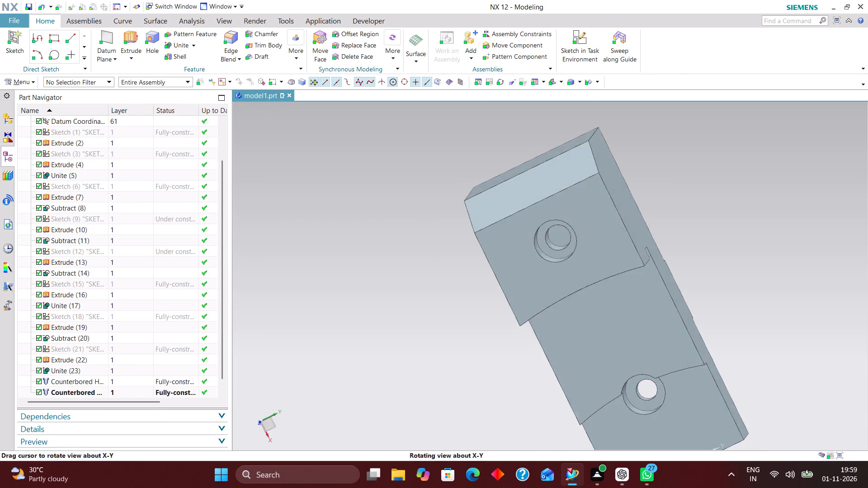
middle_click_drag(699, 291, 711, 259)
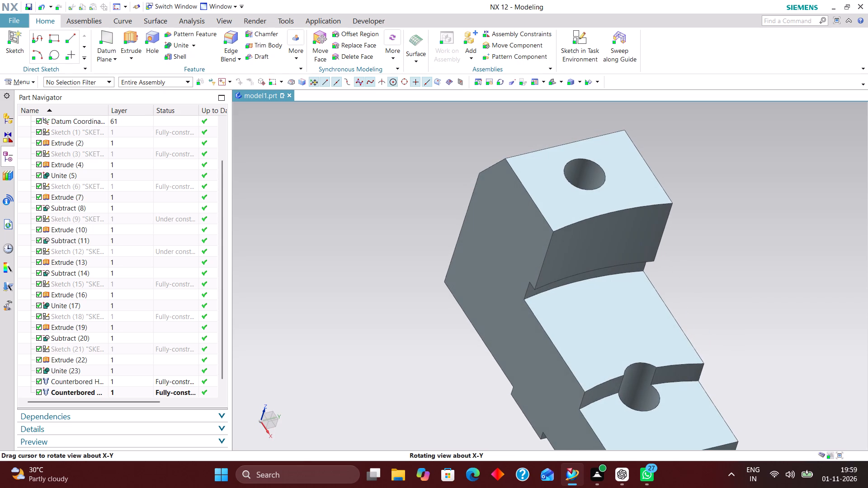
middle_click_drag(711, 259, 726, 251)
middle_click_drag(764, 239, 781, 227)
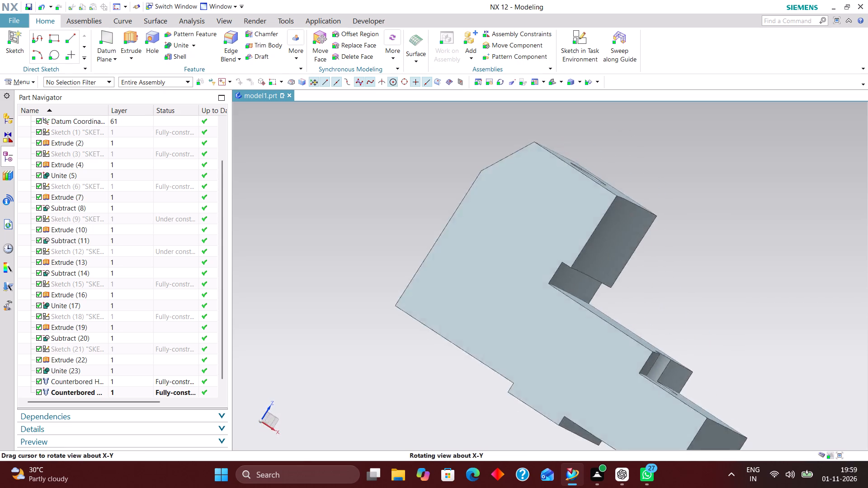
middle_click_drag(781, 227, 806, 183)
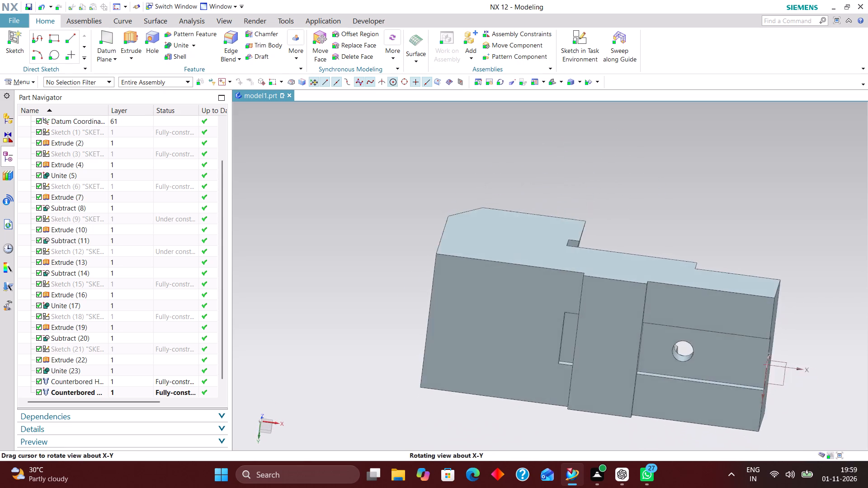
middle_click_drag(806, 183, 801, 186)
double_click(646, 358)
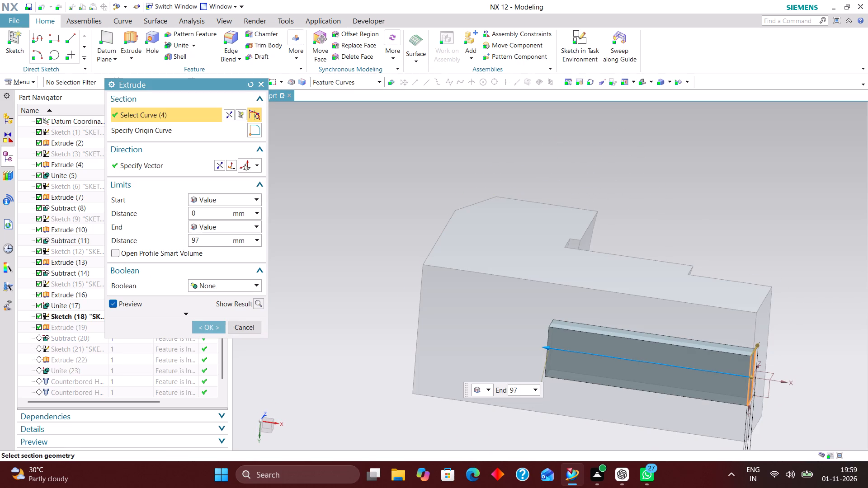
left_click_drag(546, 347, 658, 357)
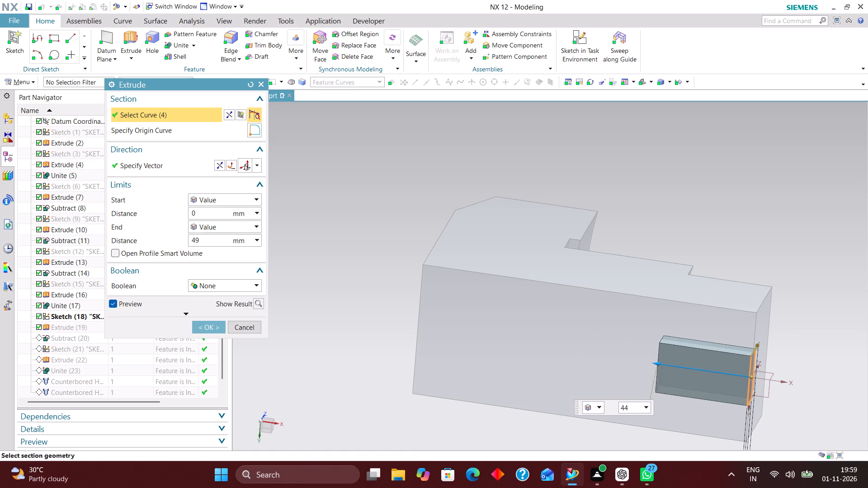
left_click_drag(658, 357, 630, 354)
left_click(205, 327)
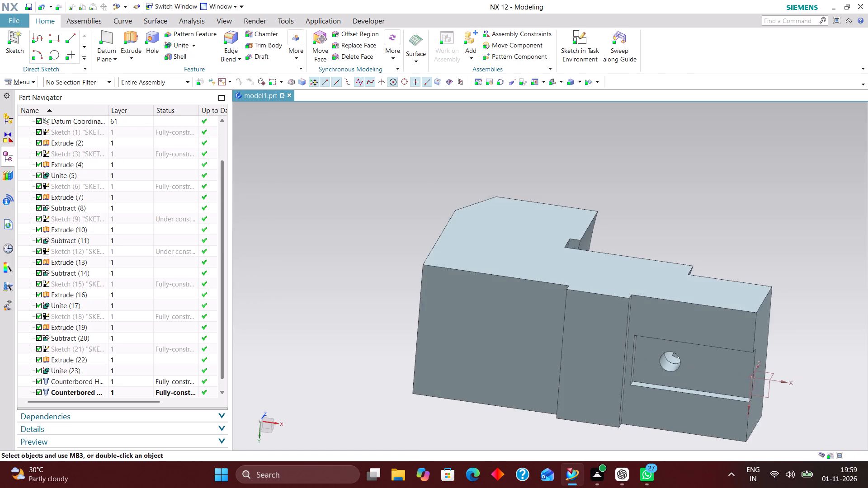
Edit the underside slot's extrusion again and lengthen it slightly so its inner end reaches beneath the base cross block.
double_click(637, 356)
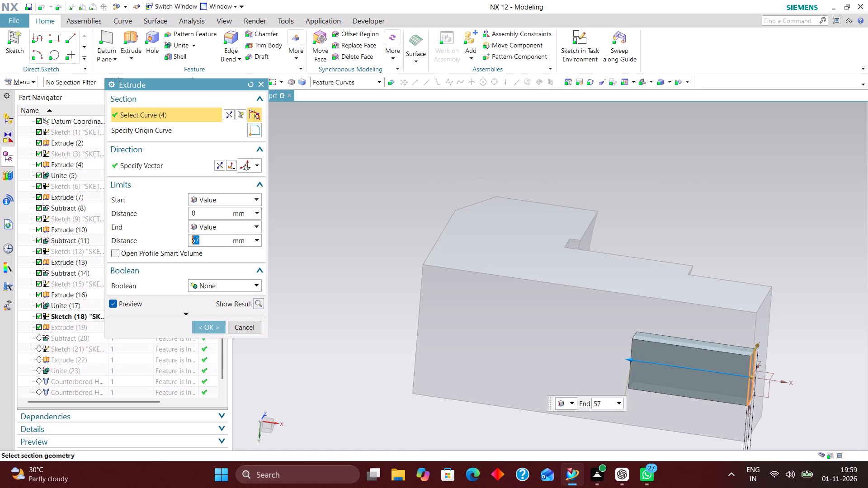
left_click_drag(628, 360, 616, 359)
left_click(206, 328)
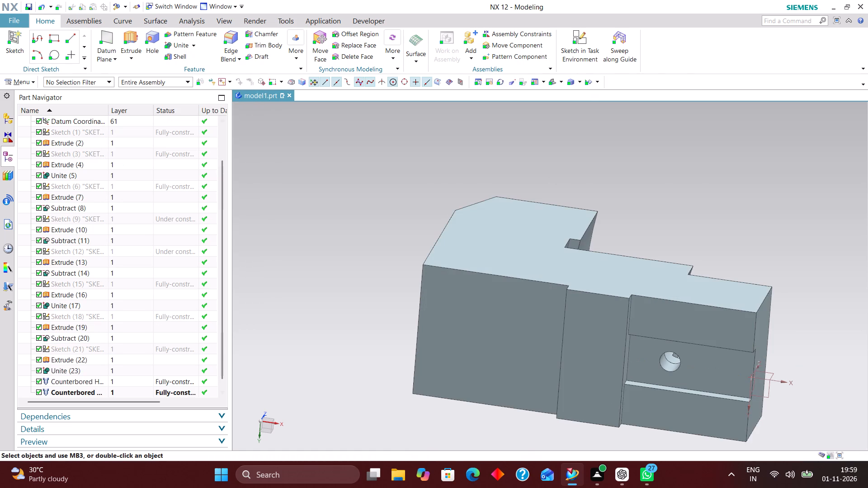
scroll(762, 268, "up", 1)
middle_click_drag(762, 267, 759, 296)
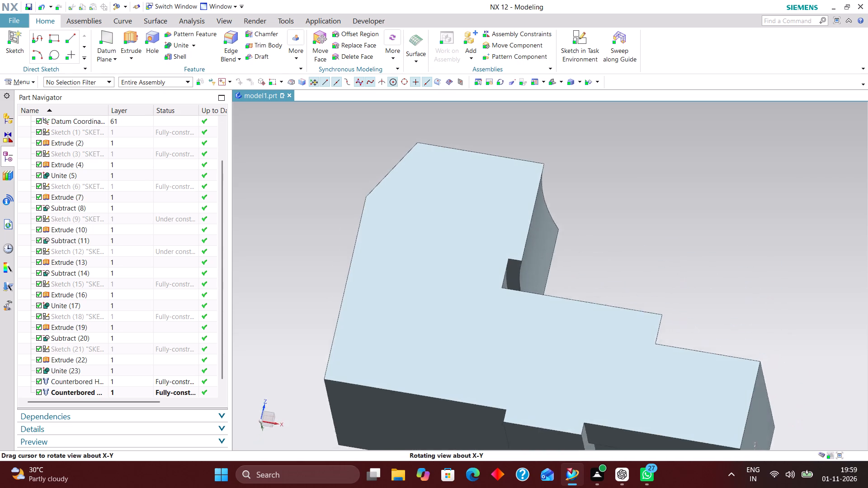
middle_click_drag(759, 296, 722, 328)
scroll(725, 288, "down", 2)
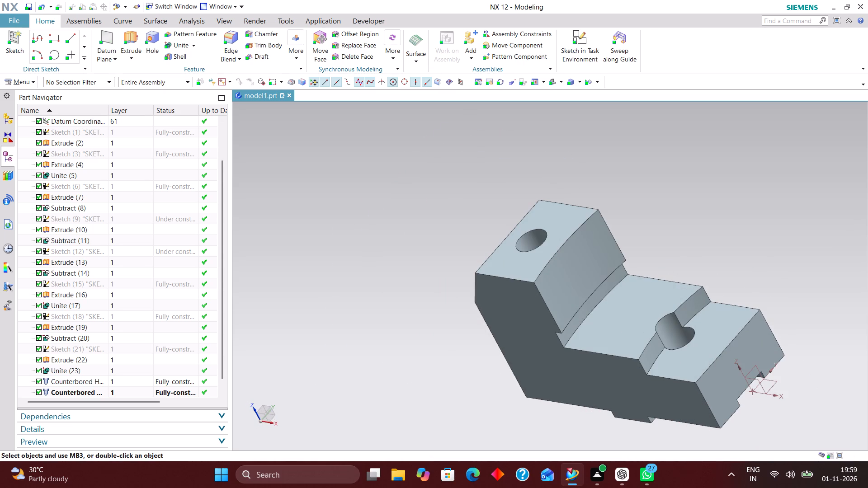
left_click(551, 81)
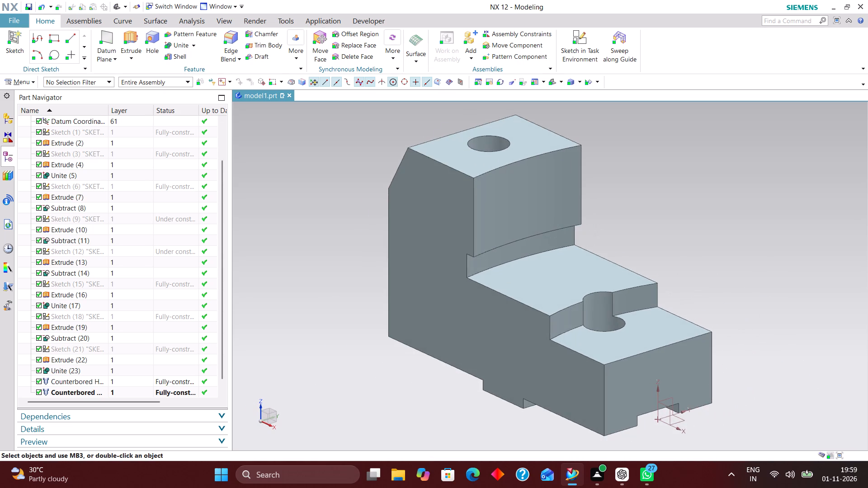
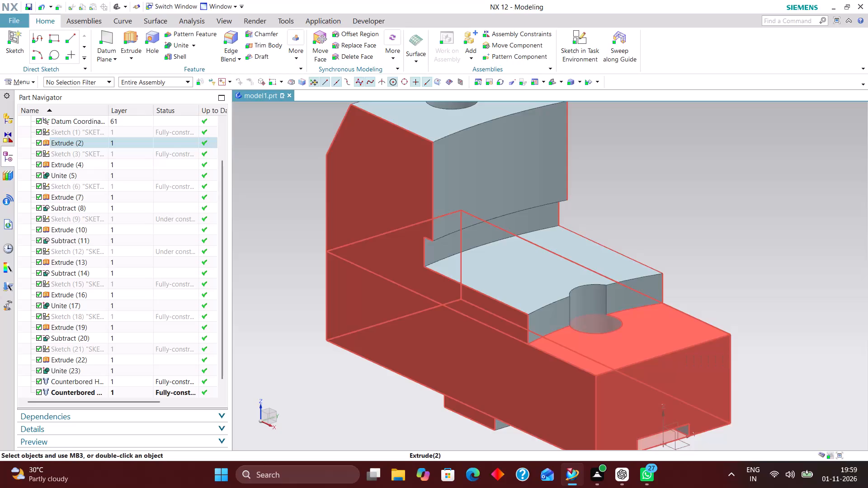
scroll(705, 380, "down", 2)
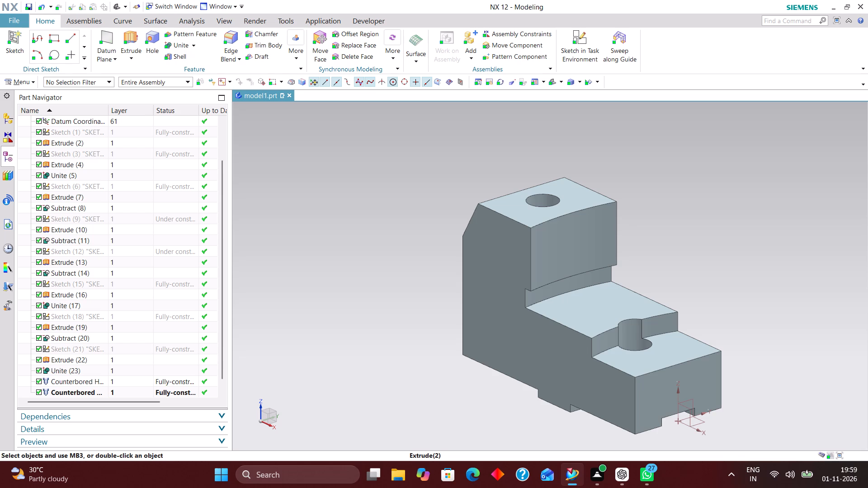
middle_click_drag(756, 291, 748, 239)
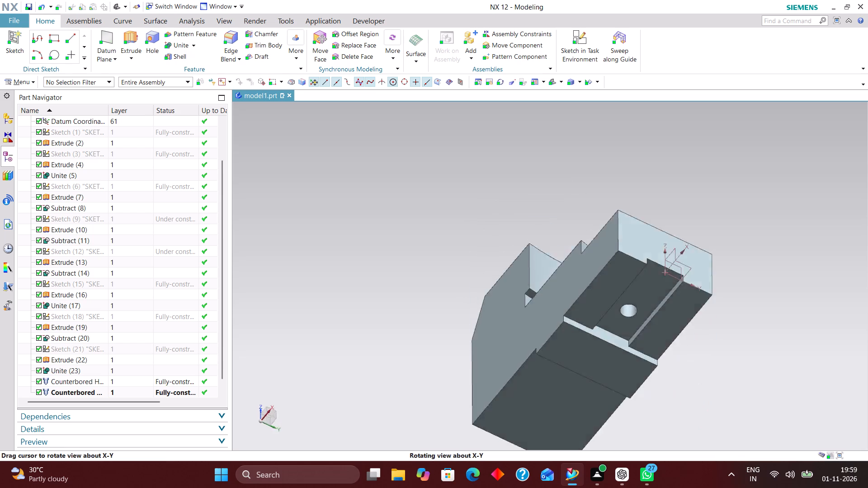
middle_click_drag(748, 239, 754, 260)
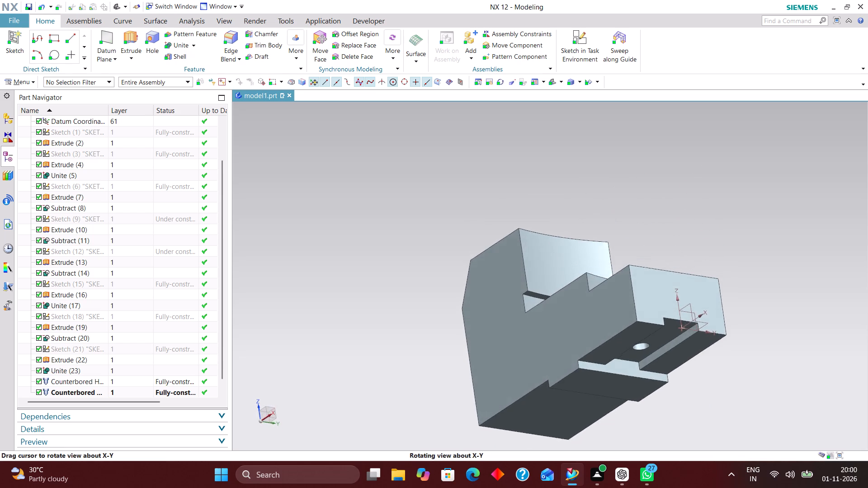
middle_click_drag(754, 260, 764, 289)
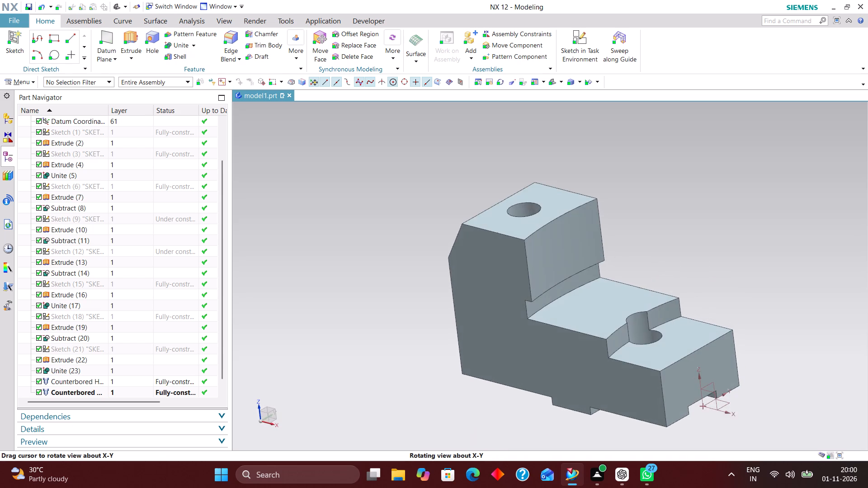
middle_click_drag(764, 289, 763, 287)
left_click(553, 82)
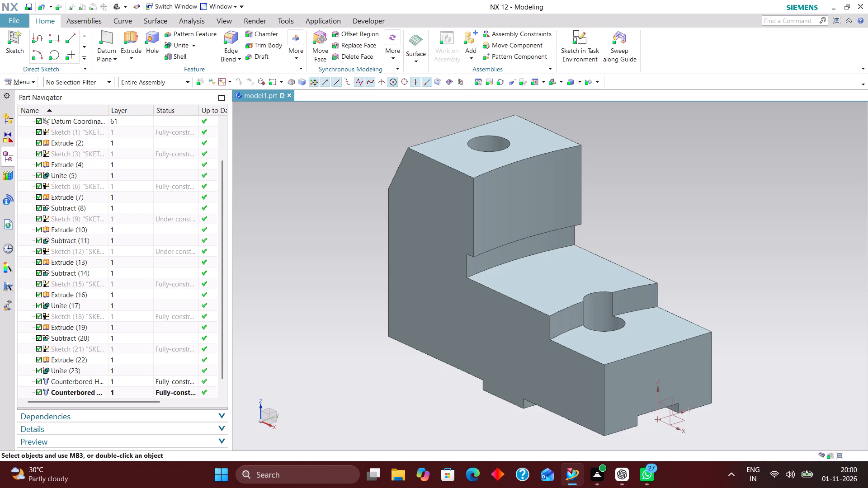
Edit Sketch (9) and apply a Point on Curve constraint between the sketch origin and the profile's straight end line.
scroll(159, 248, "up", 6)
left_click(138, 263)
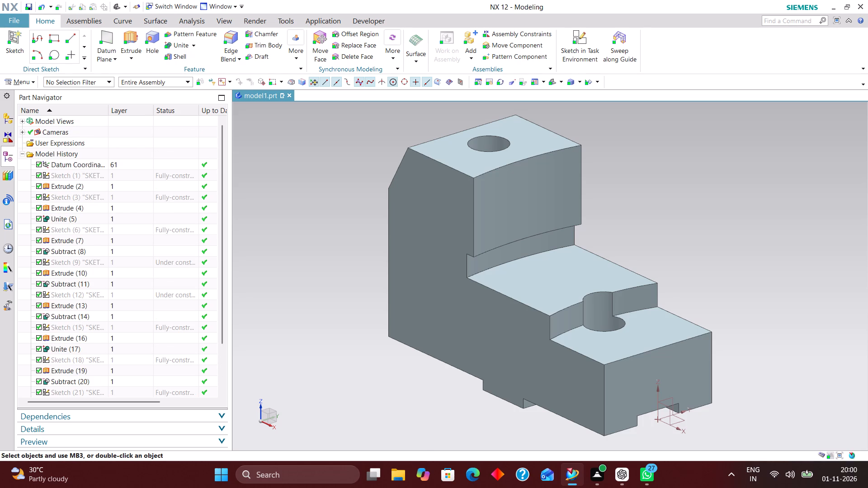
right_click(138, 262)
left_click(201, 54)
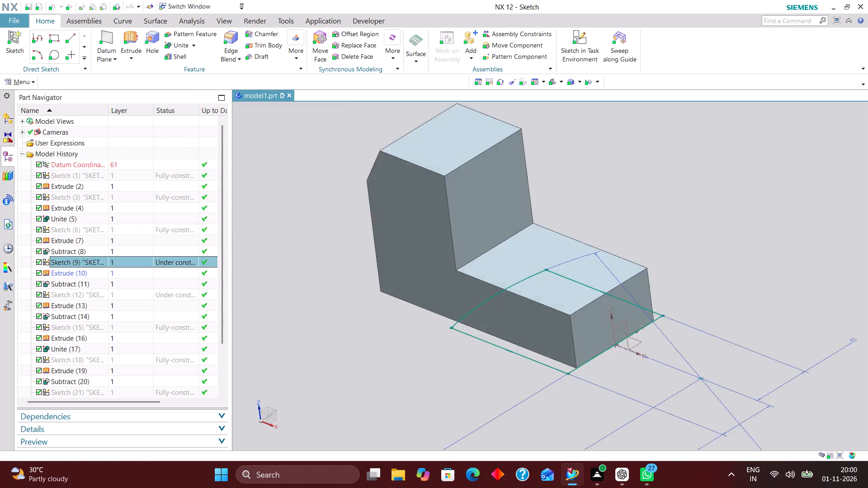
scroll(524, 220, "down", 3)
scroll(460, 216, "up", 6)
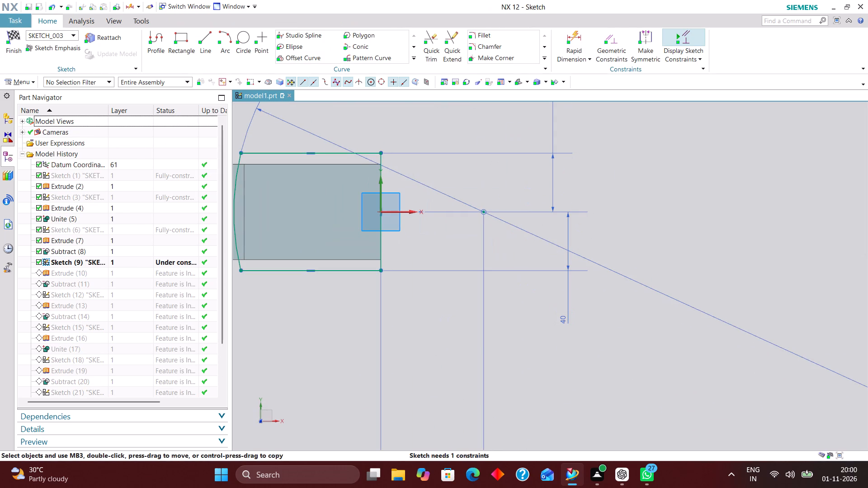
left_click(609, 37)
scroll(677, 202, "down", 2)
scroll(553, 199, "up", 2)
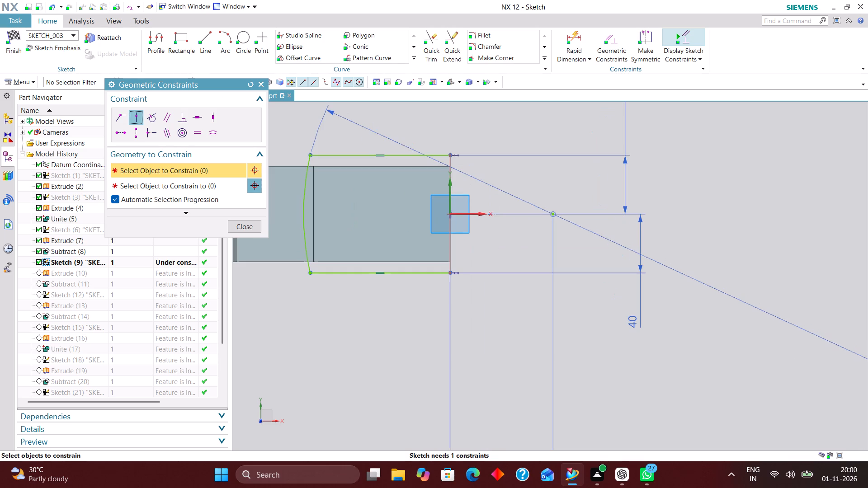
scroll(565, 220, "down", 1)
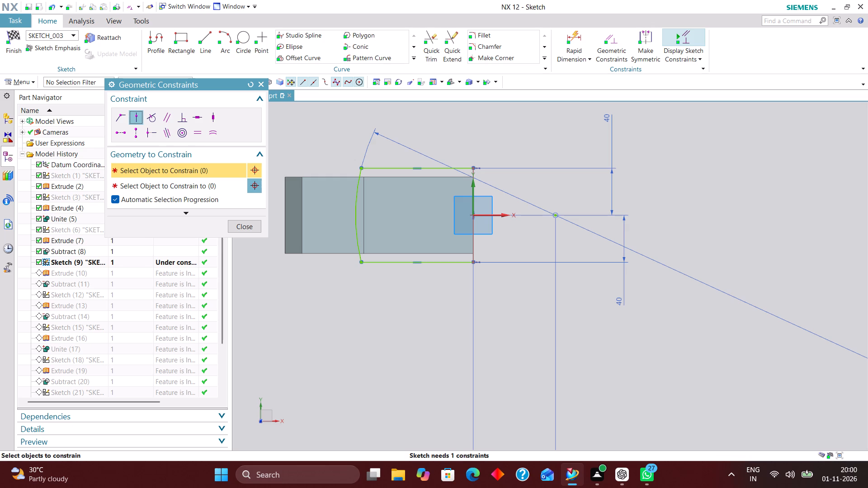
left_click(472, 216)
left_click(472, 203)
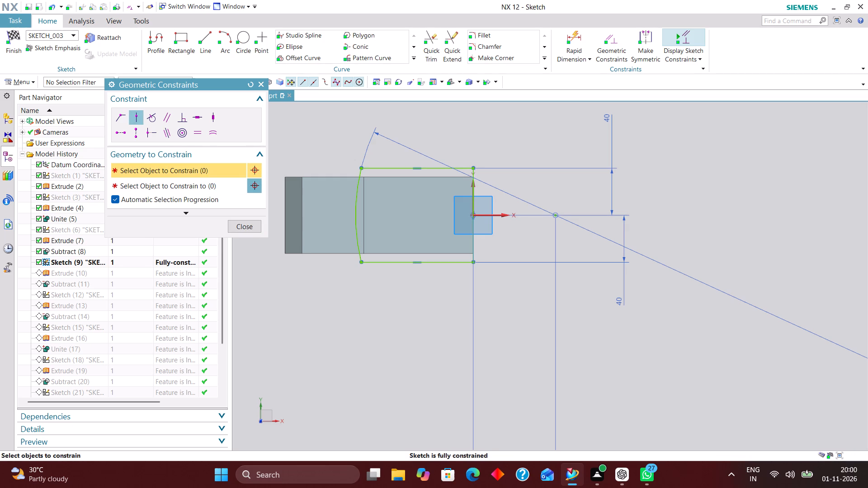
left_click(251, 226)
Reposition the upper 40 mm dimension closer to the profile, keep its value, and finish the sketch.
left_click_drag(607, 117, 591, 179)
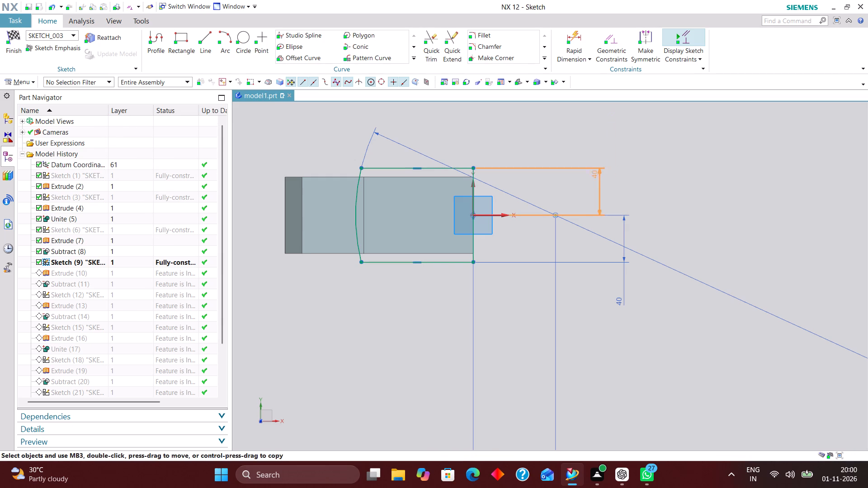
left_click_drag(591, 179, 582, 190)
double_click(580, 192)
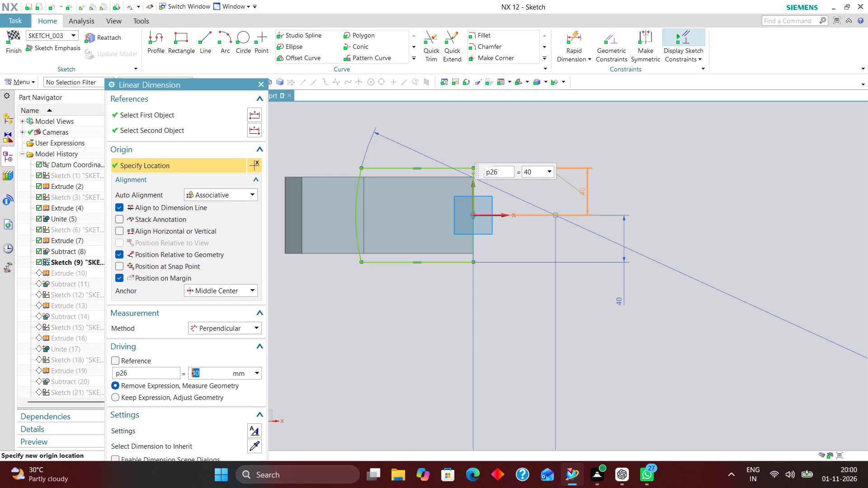
left_click_drag(217, 81, 217, 82)
left_click_drag(217, 82, 207, 25)
left_click(234, 431)
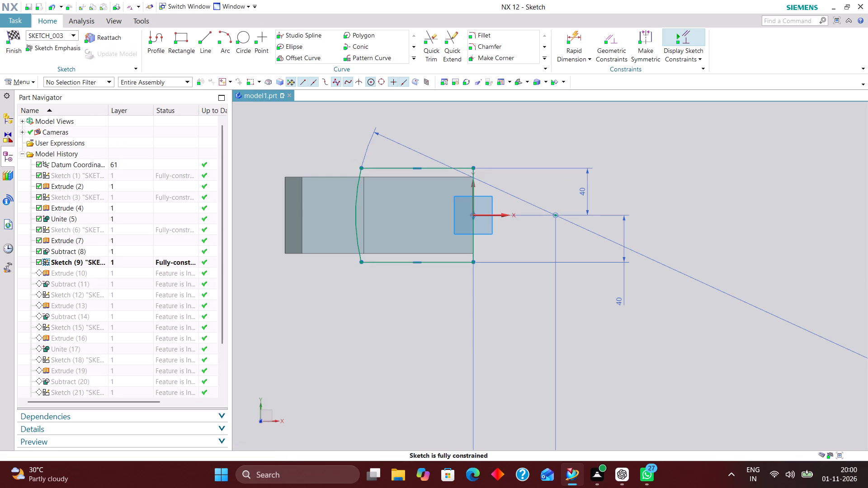
left_click(17, 37)
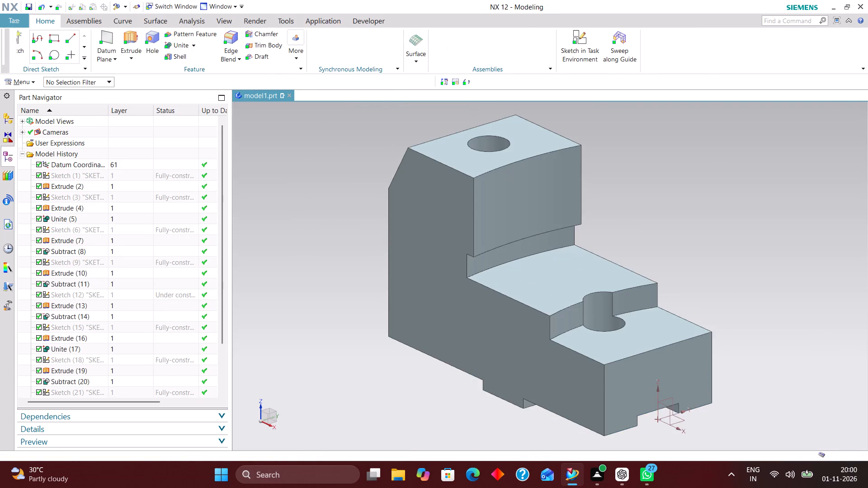
Edit Sketch (12), apply a Point on Curve constraint between the origin and the profile's straight end line, and finish the sketch.
scroll(306, 131, "down", 2)
scroll(163, 230, "down", 2)
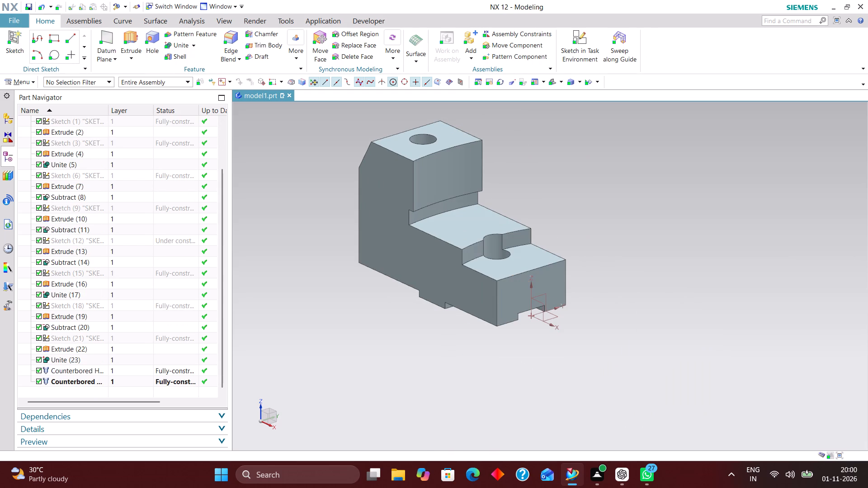
left_click(134, 239)
right_click(134, 240)
left_click(169, 56)
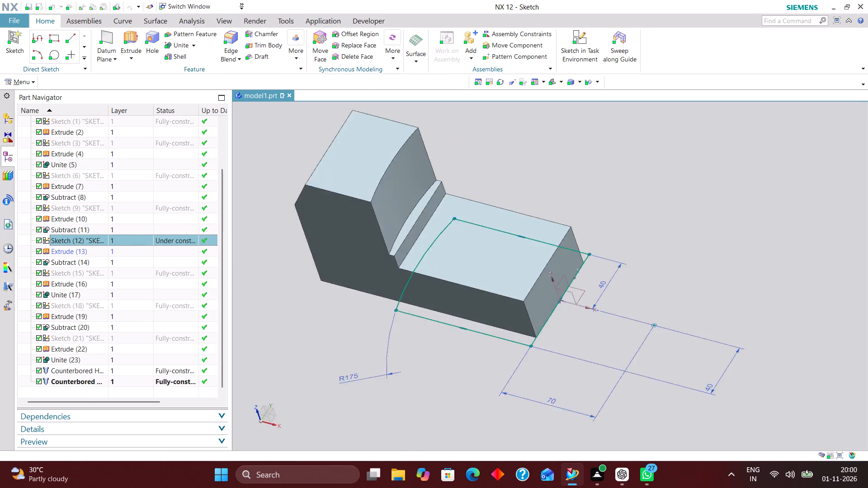
left_click(609, 46)
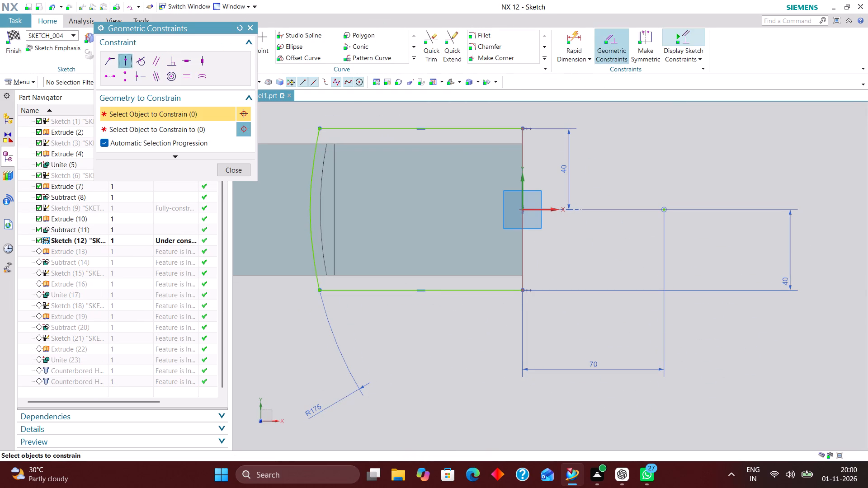
left_click(524, 209)
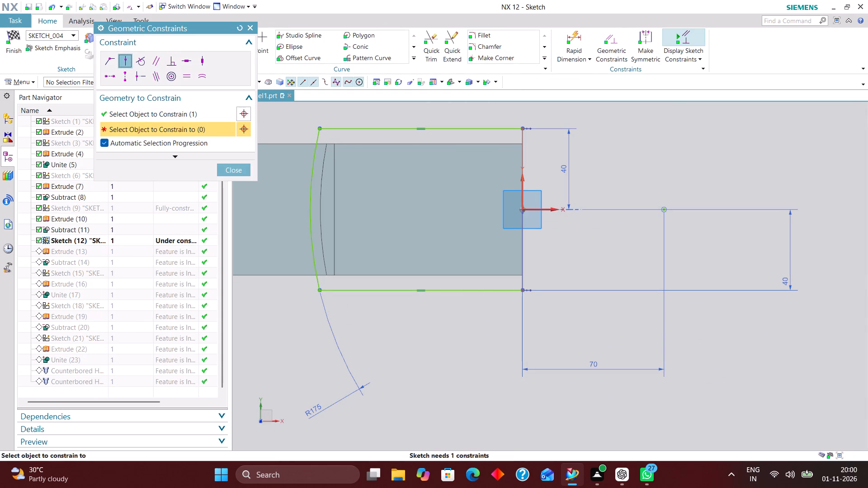
left_click(524, 200)
left_click(226, 172)
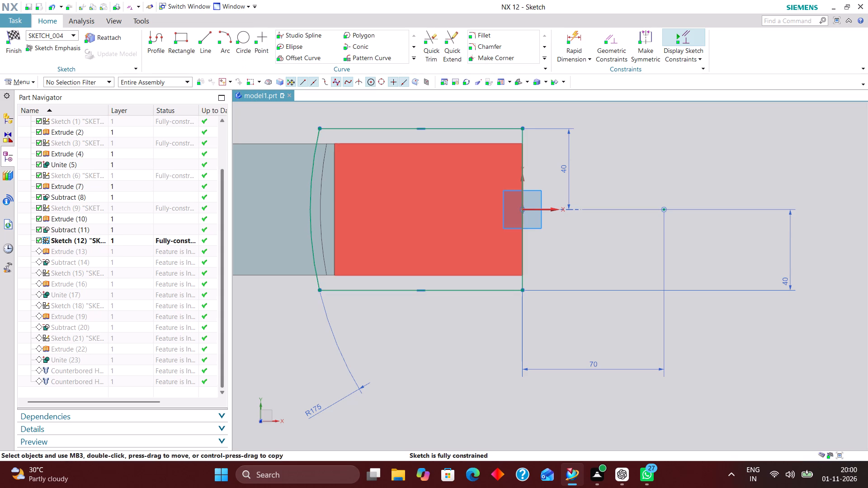
left_click(17, 31)
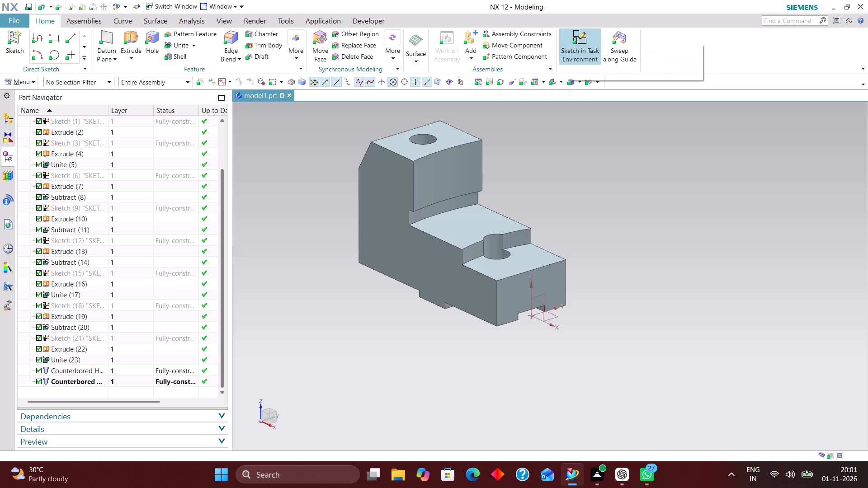
Move the datum coordinate system to layer 220 through its object display settings.
scroll(599, 250, "down", 4)
scroll(553, 244, "up", 3)
scroll(146, 282, "down", 4)
scroll(138, 276, "up", 6)
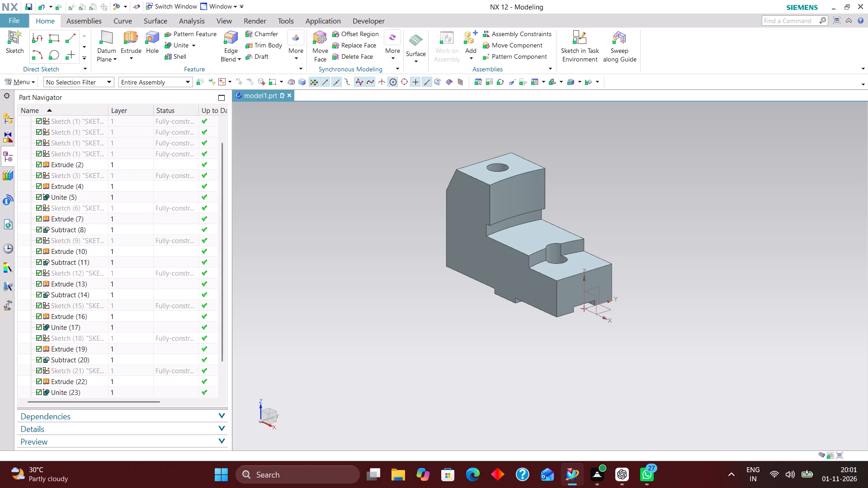
left_click(125, 162)
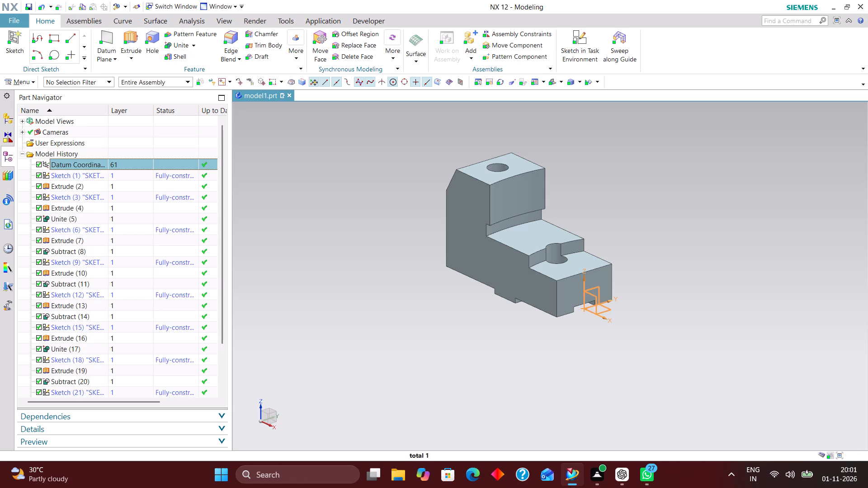
right_click(125, 163)
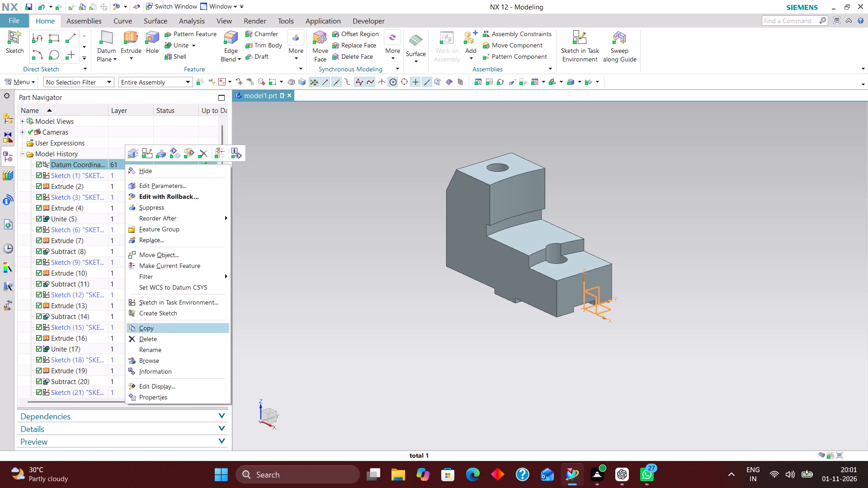
left_click(305, 321)
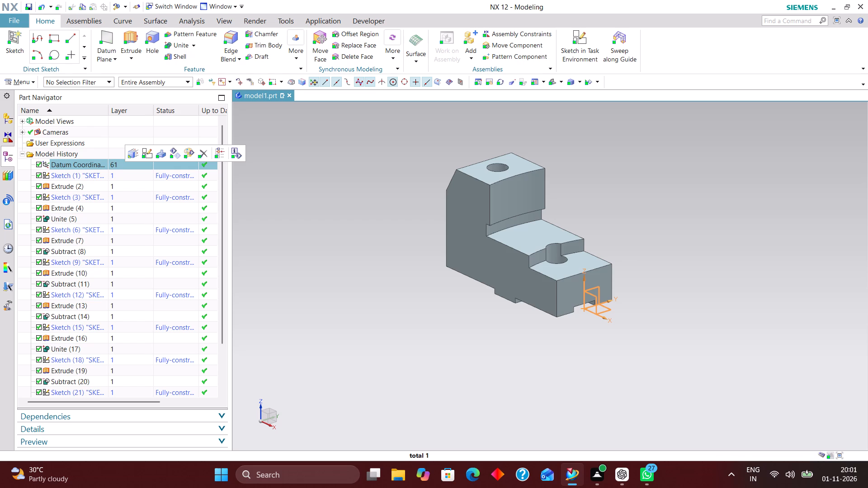
key("ctrl+j")
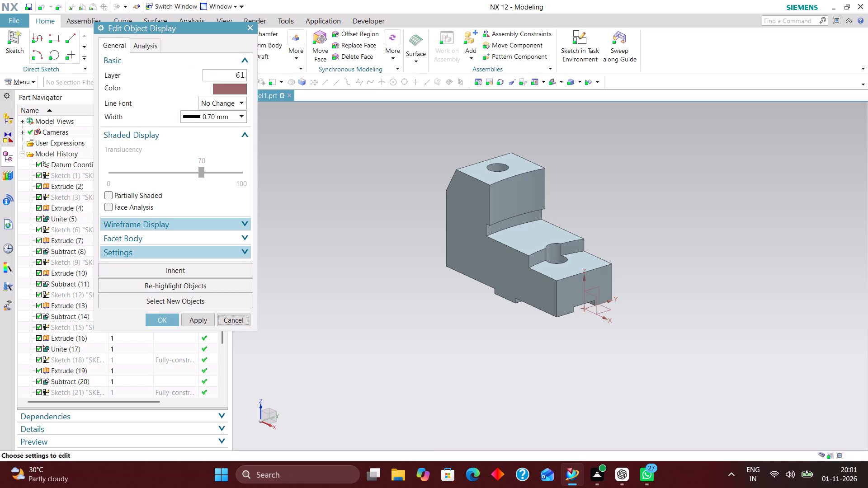
left_click_drag(235, 77, 334, 83)
type("220")
key("Return")
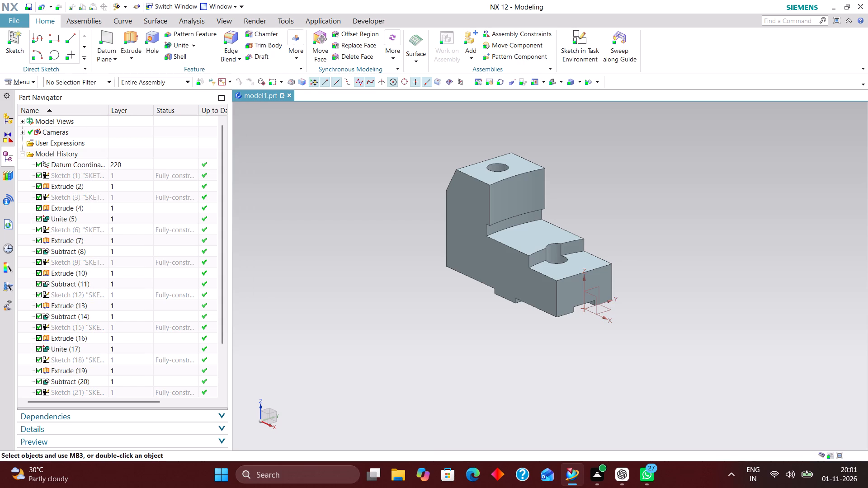
Move Sketch (1), the base block's profile, to layer 11.
left_click(124, 176)
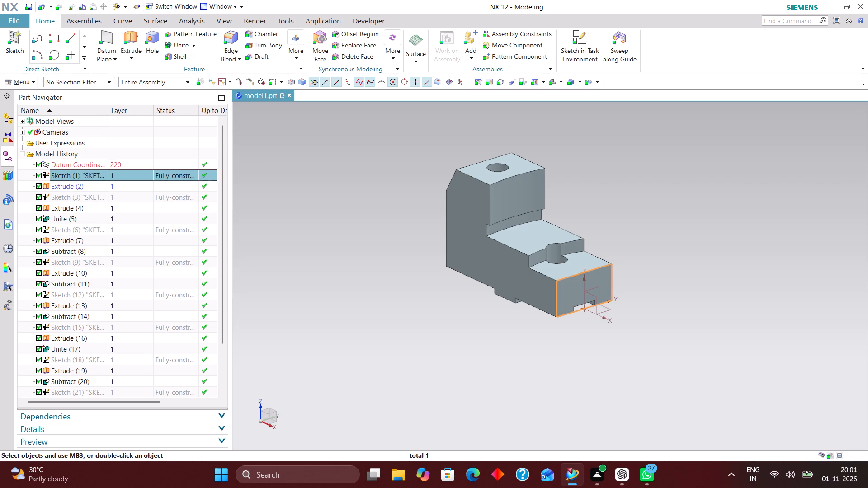
key("ctrl+j")
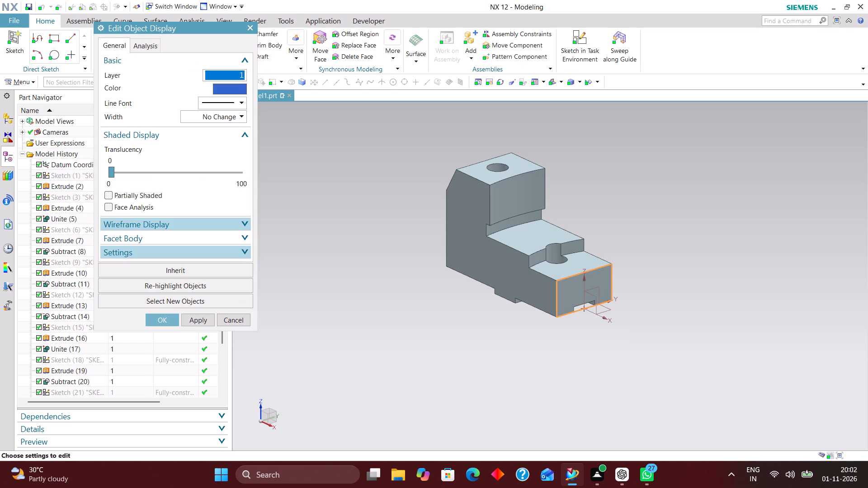
type("11")
key("Return")
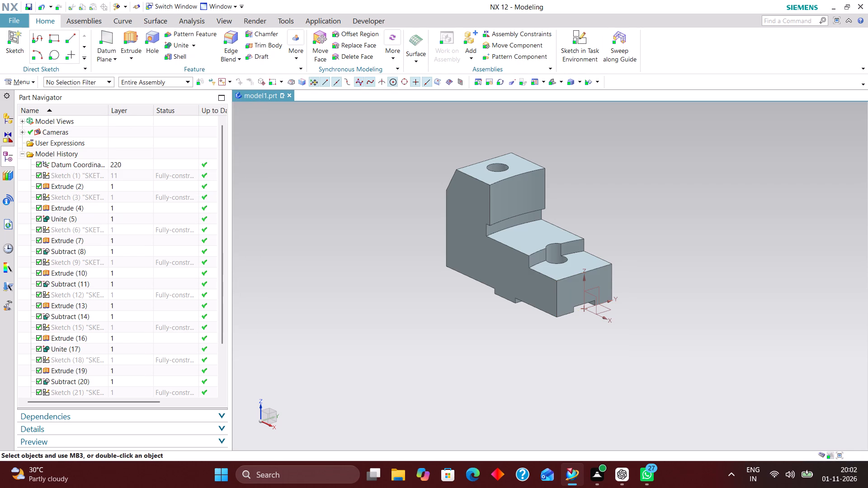
Move the bracket's solid body to layer 2 by editing the display of Extrude (2).
left_click(132, 187)
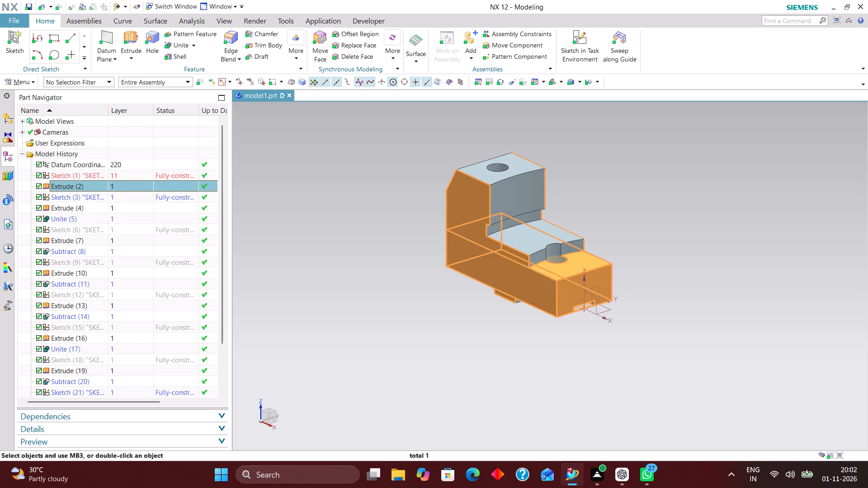
key("ctrl+j")
key("2")
key("Return")
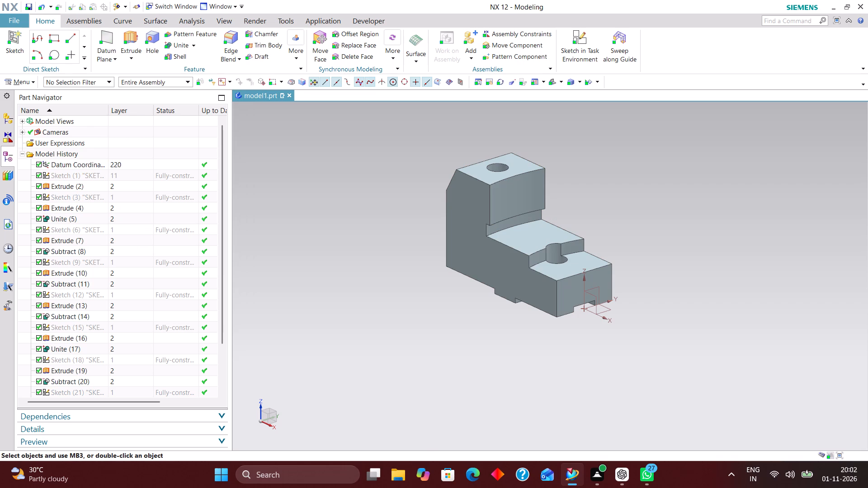
Move Sketch (3), the profile used by Extrude (4), to layer 12 through its object display settings.
left_click(137, 196)
key("ctrl+j")
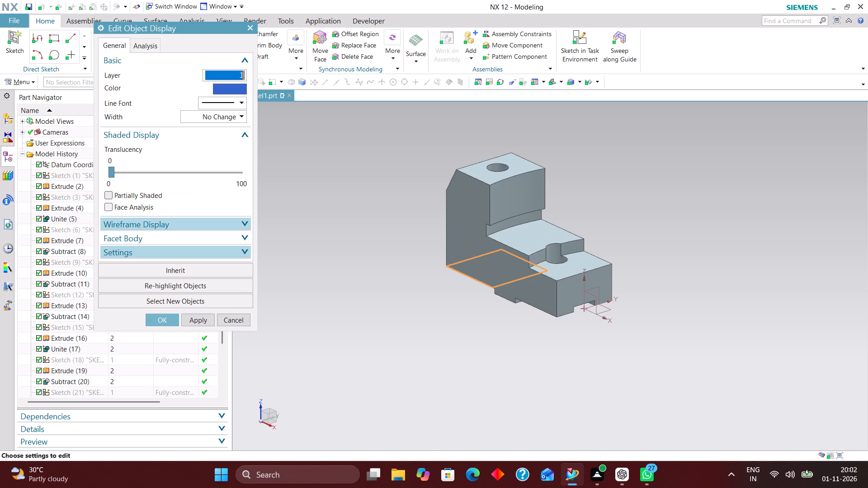
type("12")
key("Return")
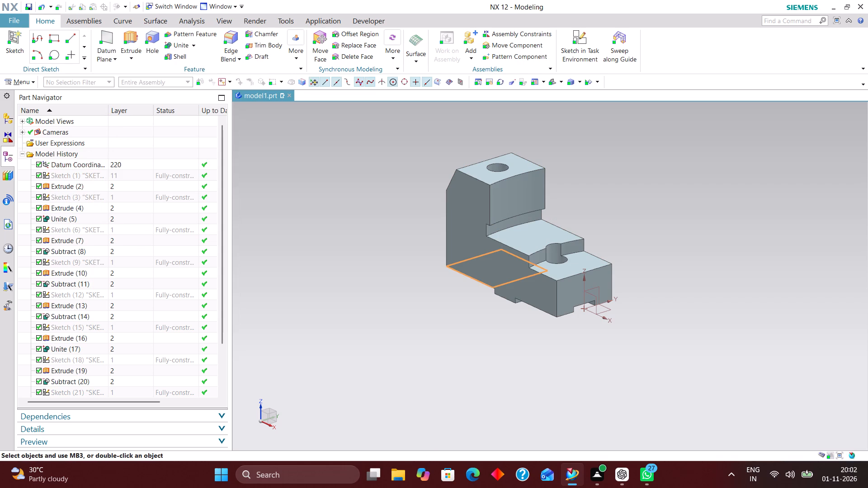
Move Sketch (6), the triangular corner-cut profile at the bracket's top, to layer 13 through its object display settings.
left_click(132, 227)
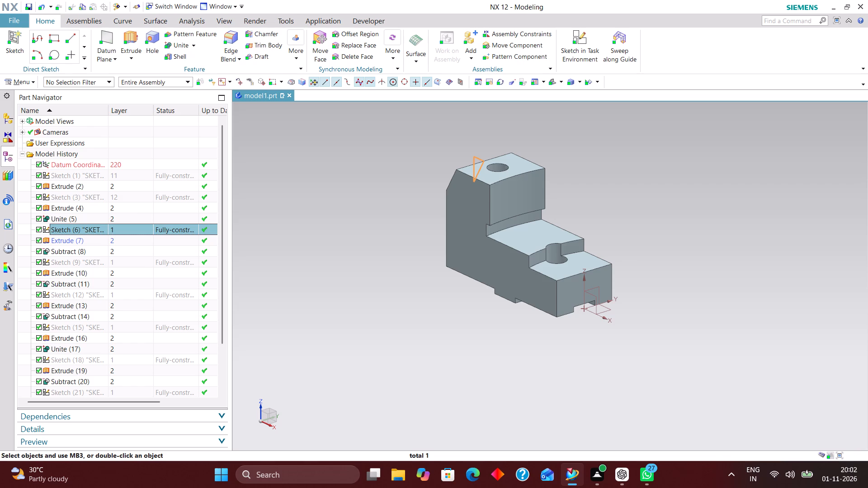
key("ctrl+j")
type("13")
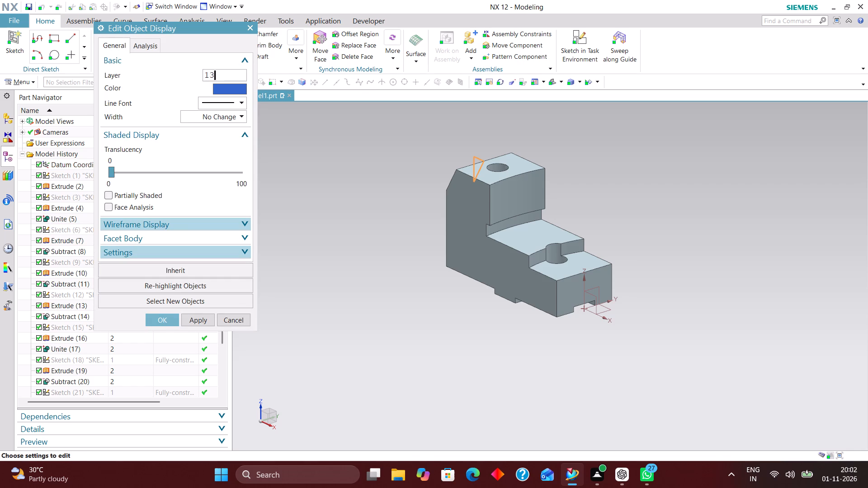
key("Return")
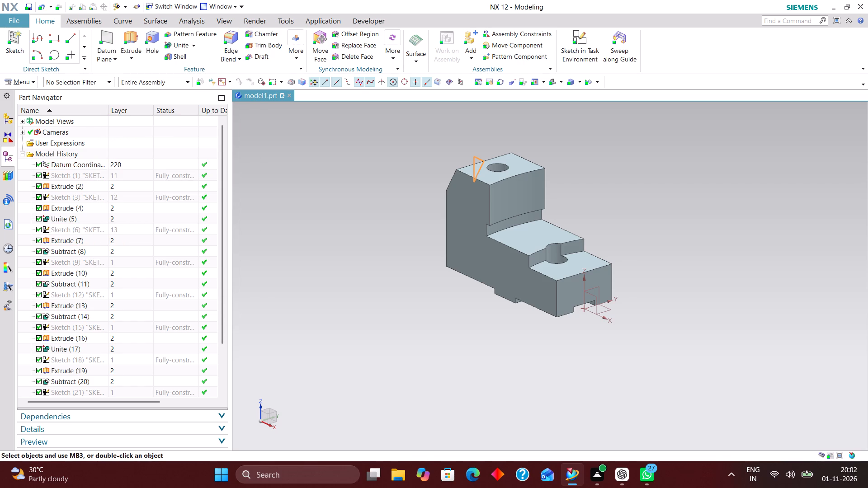
Move Sketch (9), the curved-end profile used by Extrude (10), to layer 14 through its object display settings.
left_click(121, 261)
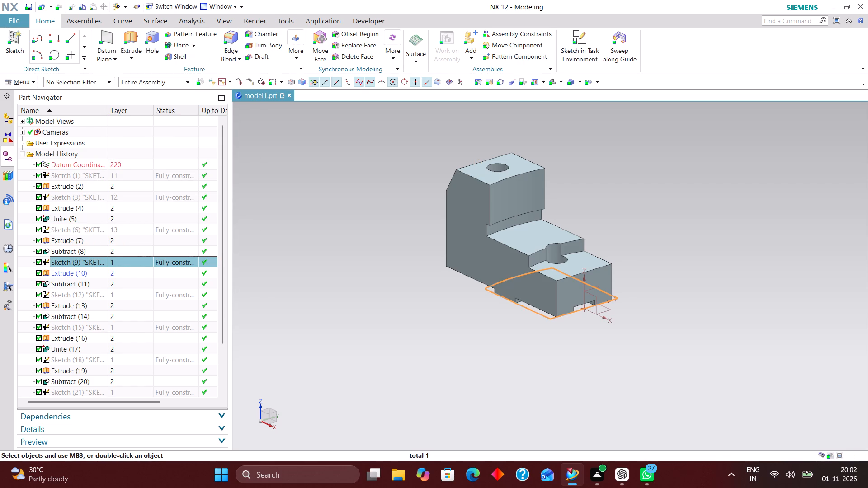
key("ctrl+j")
type("14")
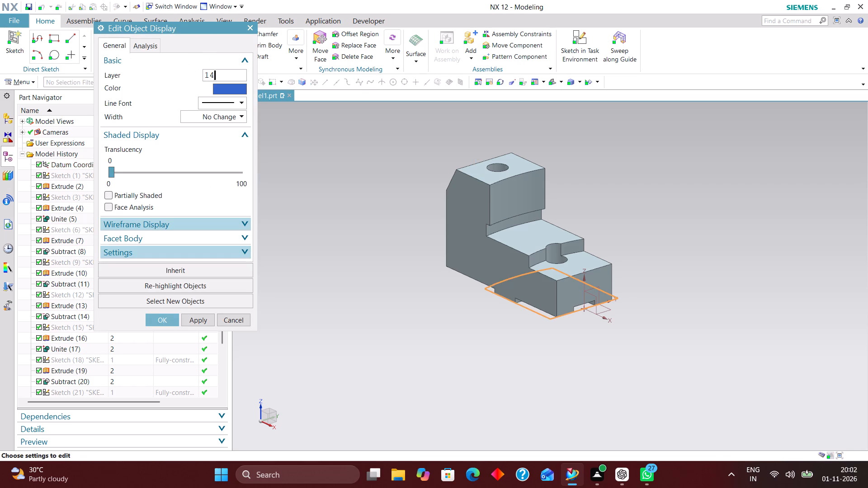
key("Return")
Move Sketch (12), the profile used by Extrude (13), to layer 15 through its object display settings.
scroll(222, 296, "down", 3)
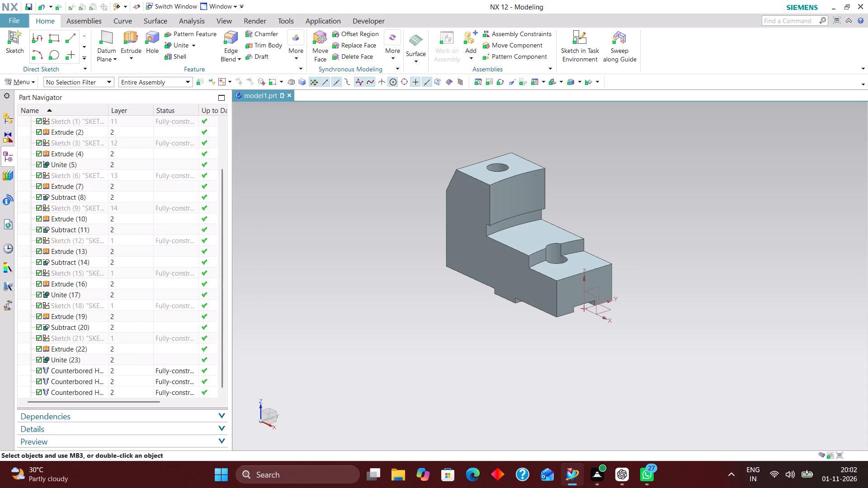
left_click(123, 240)
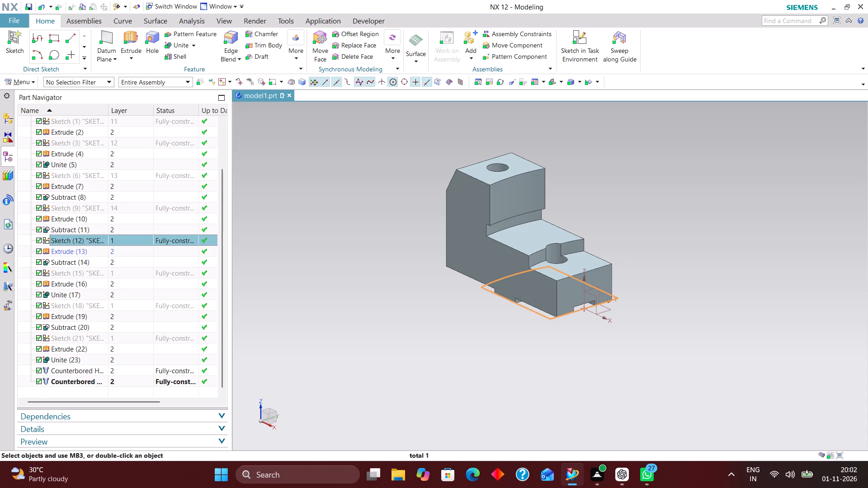
key("ctrl+j")
type("15")
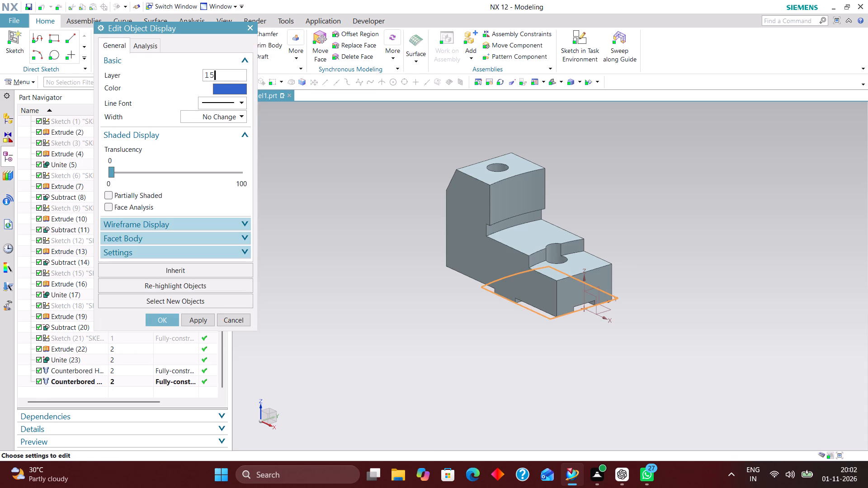
key("Return")
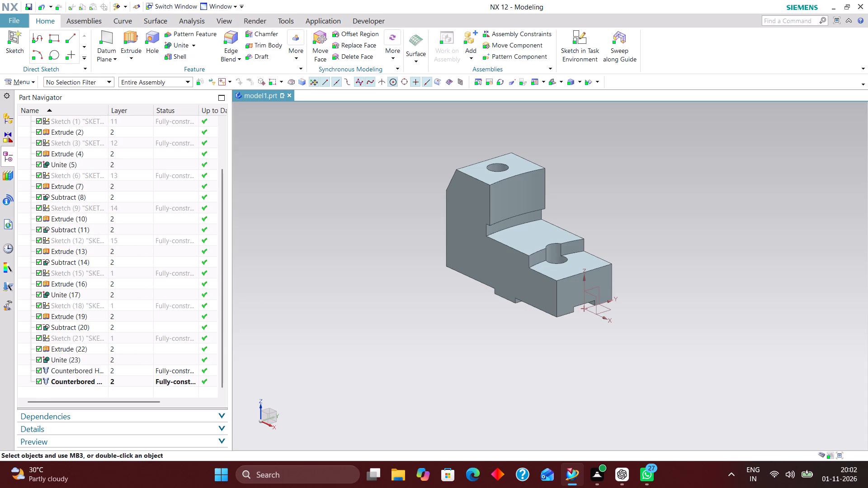
Move Sketch (15), the profile used by Extrude (16), to layer 16 through its object display settings.
left_click(129, 272)
key("ctrl+j")
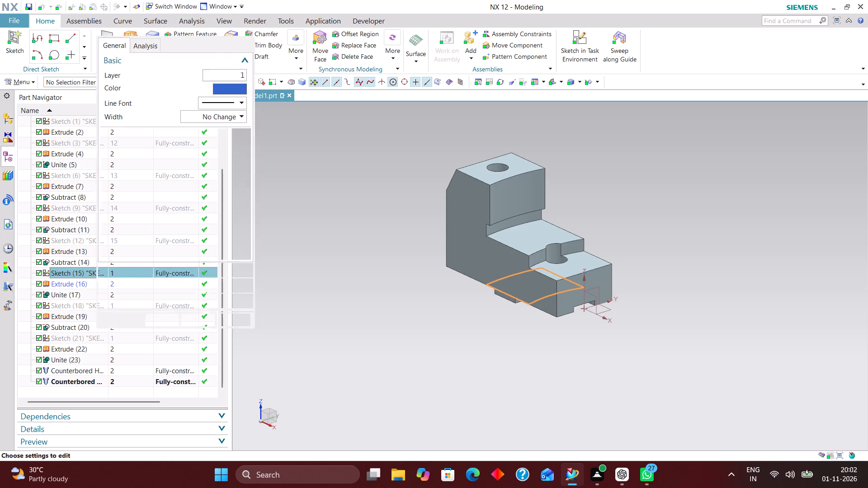
type("16")
key("Return")
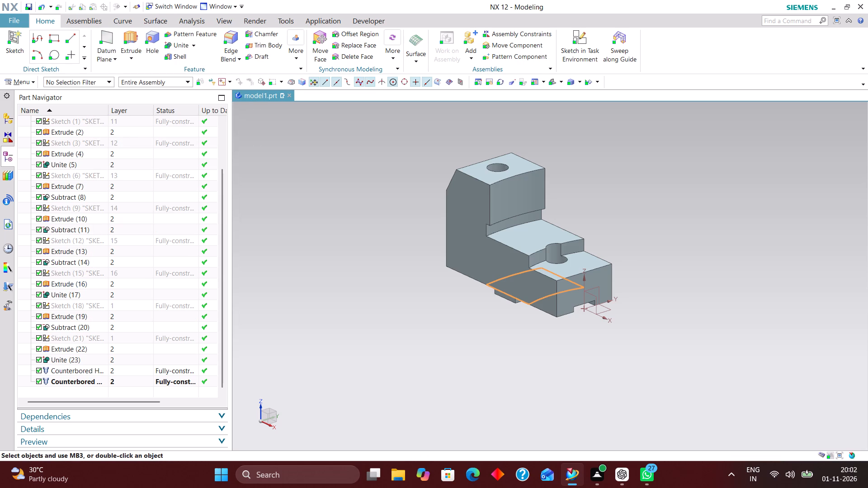
Move Sketch (18), the rectangular slot profile at the base's front end, to layer 17 through its object display settings.
left_click(131, 305)
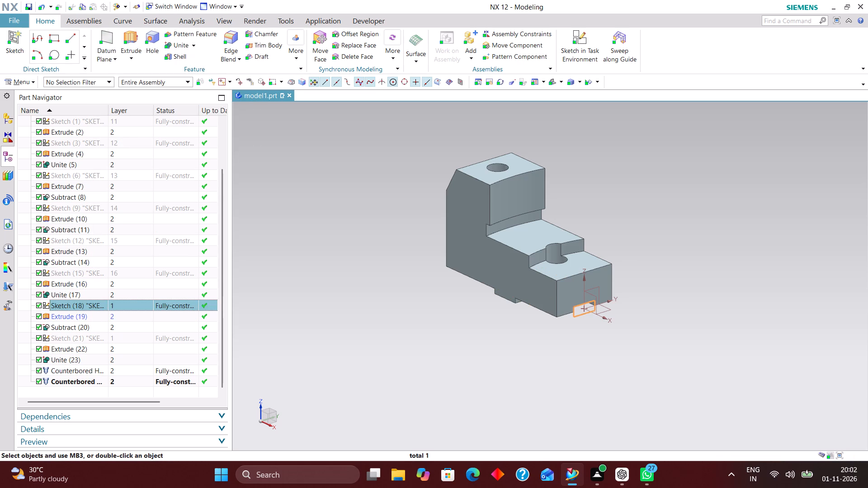
key("ctrl+j")
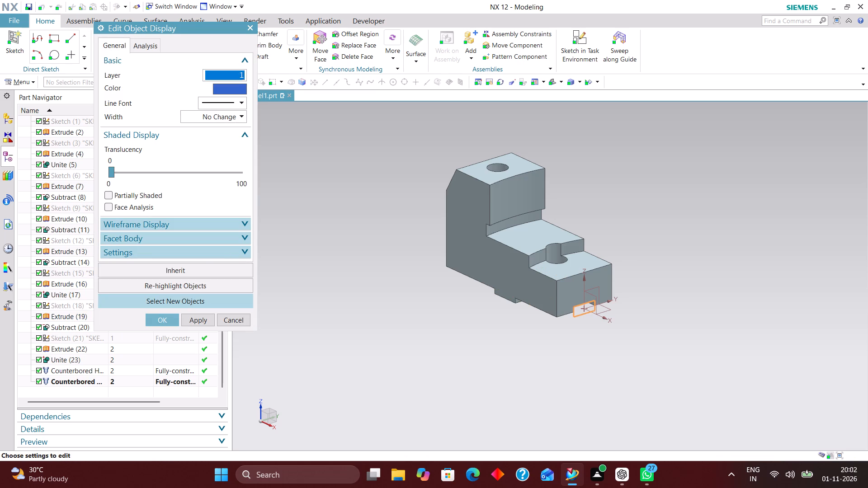
type("17")
key("Return")
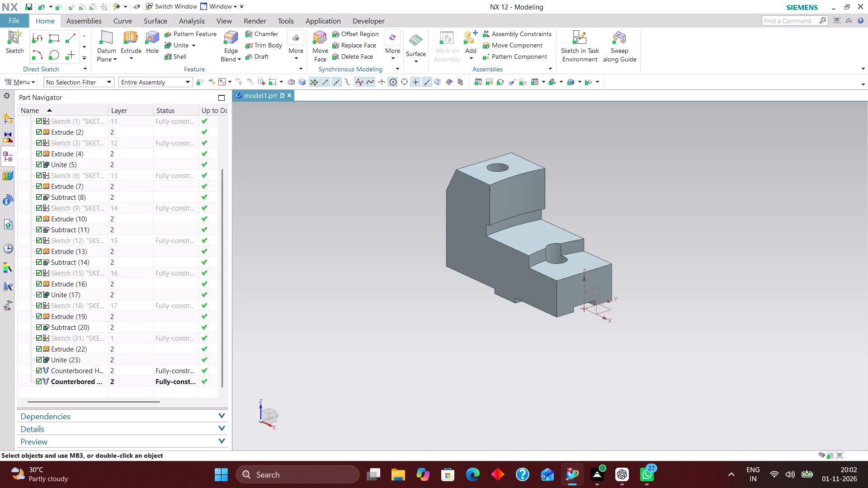
Move Sketch (21), the small rectangular profile used by Extrude (22), to layer 18 through its object display settings.
scroll(142, 283, "down", 4)
left_click(125, 337)
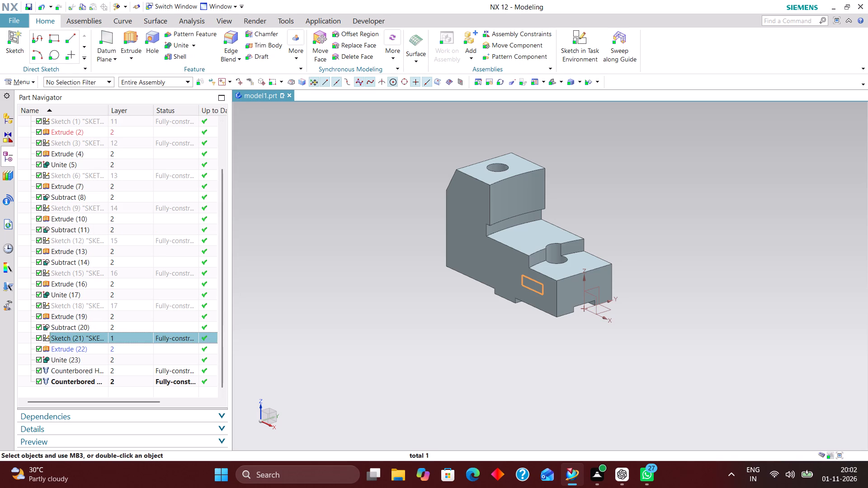
key("ctrl+j")
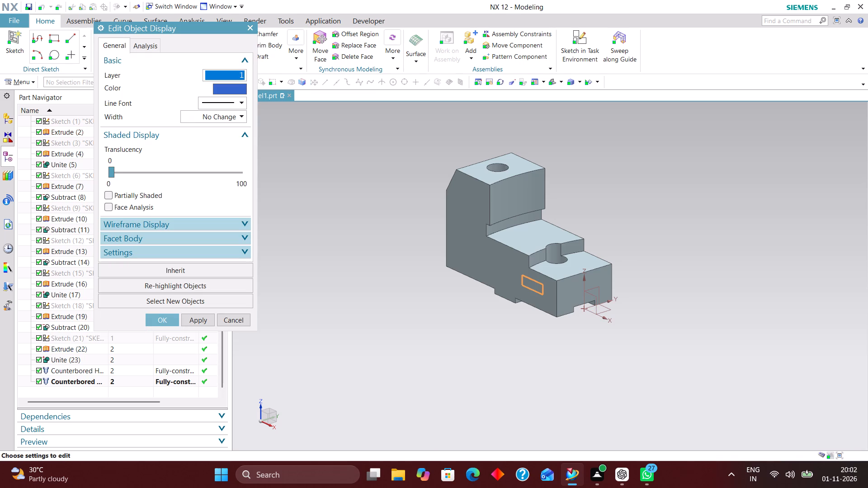
type("18")
key("Return")
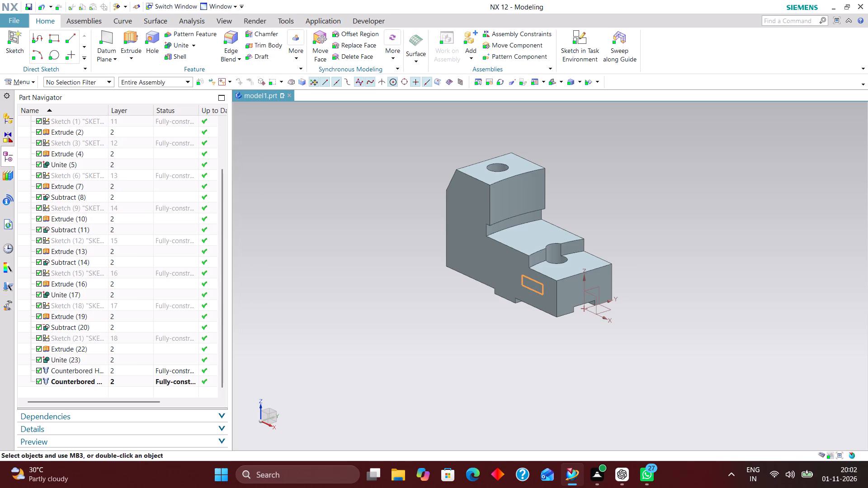
Group the two counterbored holes into a feature group named HOLES, keeping its members embedded.
scroll(125, 340, "down", 3)
scroll(131, 333, "up", 4)
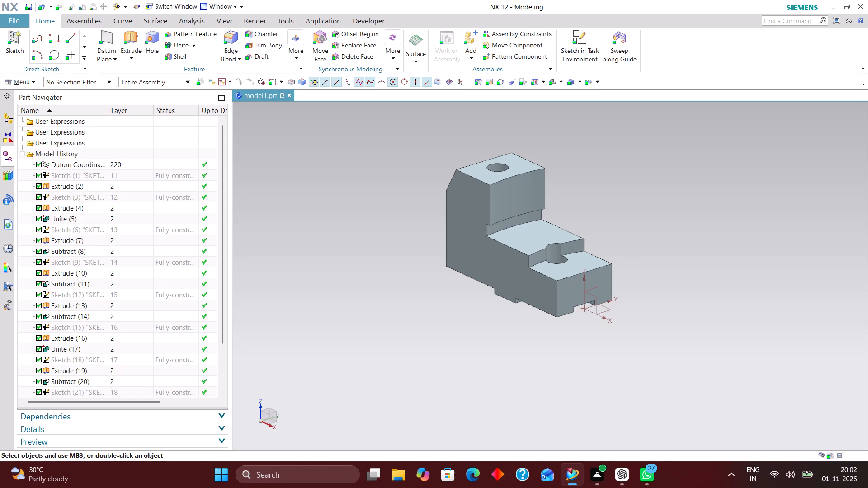
scroll(125, 263, "up", 1)
scroll(138, 274, "down", 5)
scroll(136, 321, "up", 4)
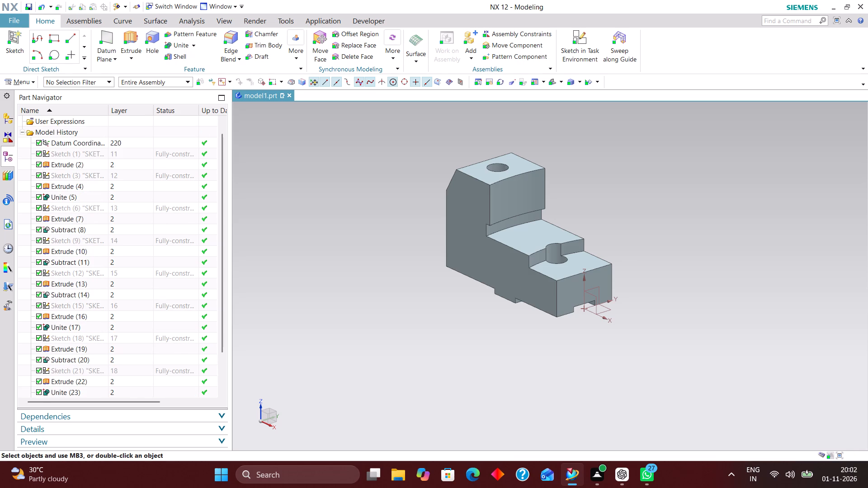
scroll(124, 280, "down", 6)
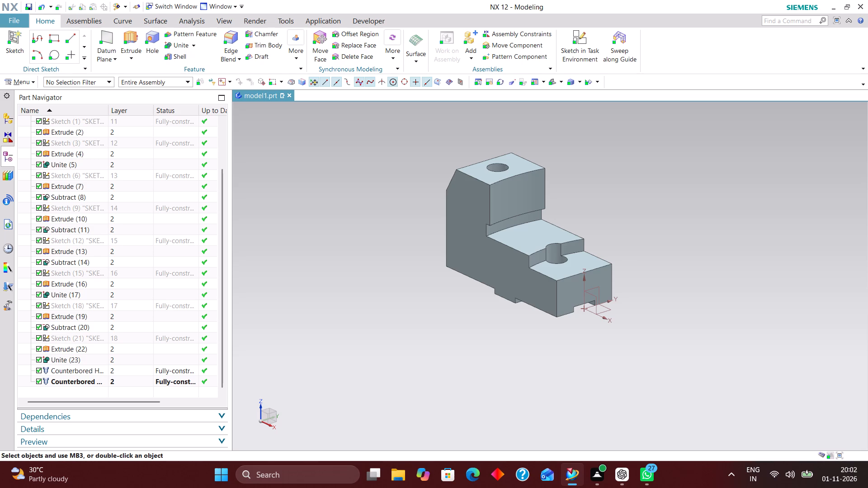
left_click(137, 368)
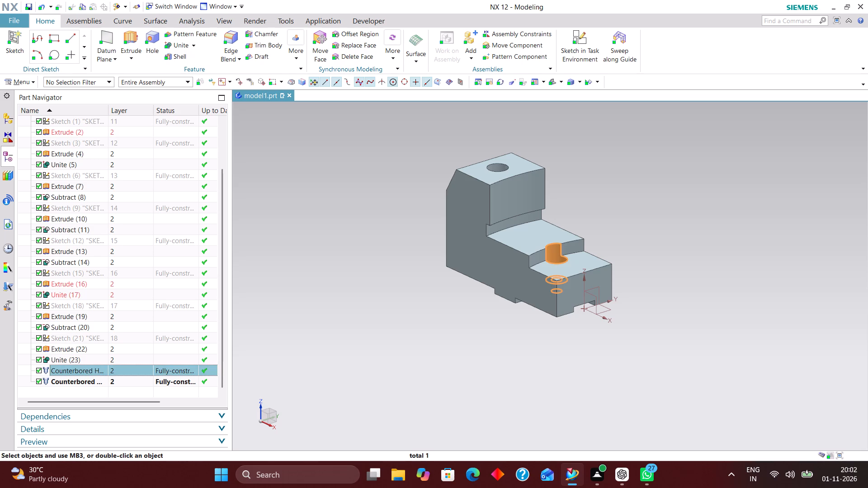
left_click(120, 381, "ctrl")
right_click(125, 382)
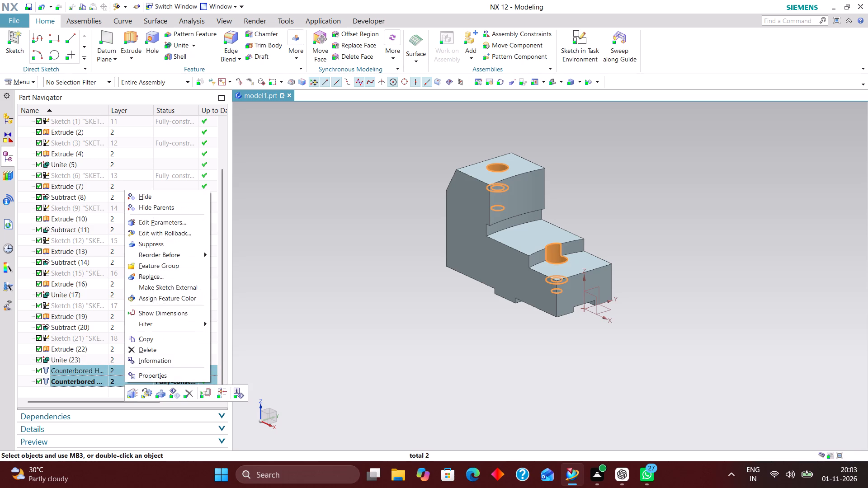
left_click(177, 263)
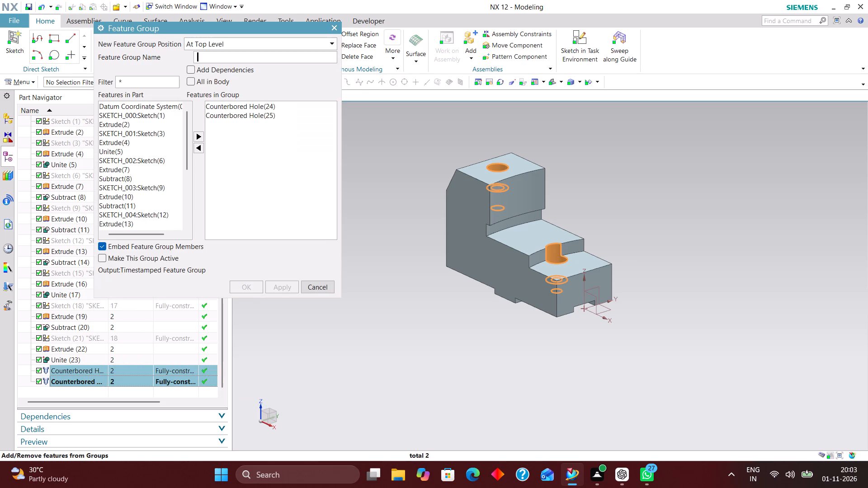
type("HO;L")
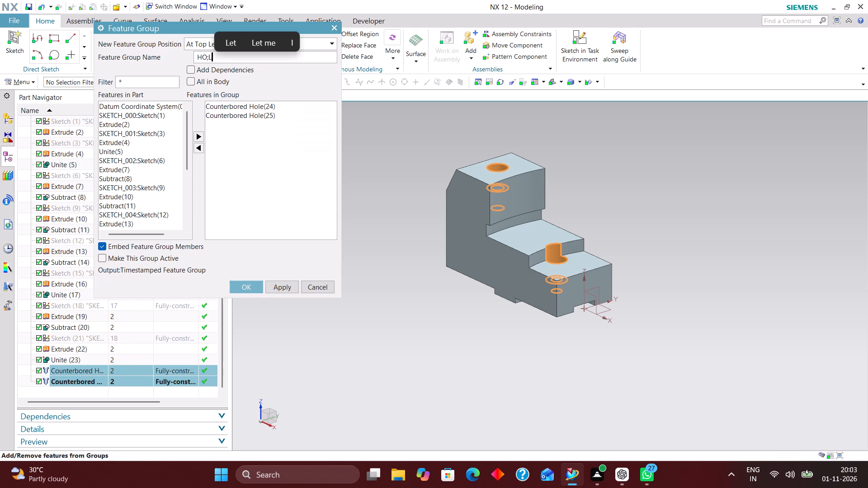
key("BackSpace")
key("BackSpace")
key("e")
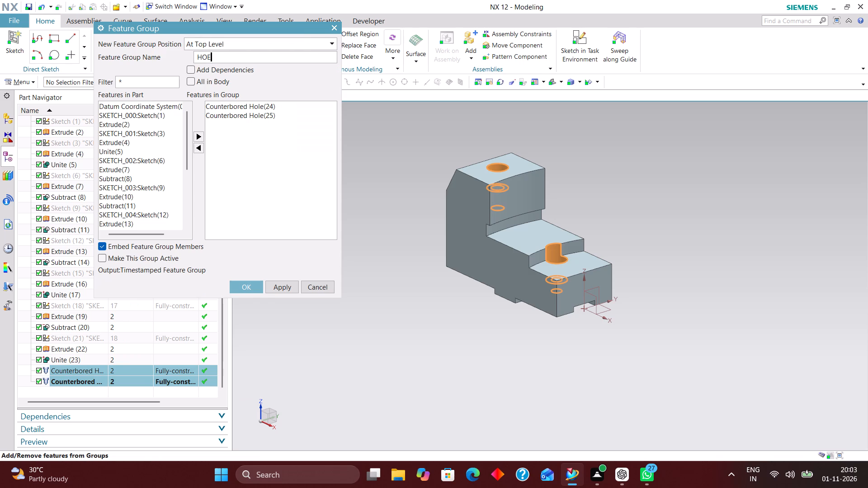
key("BackSpace")
type("LES")
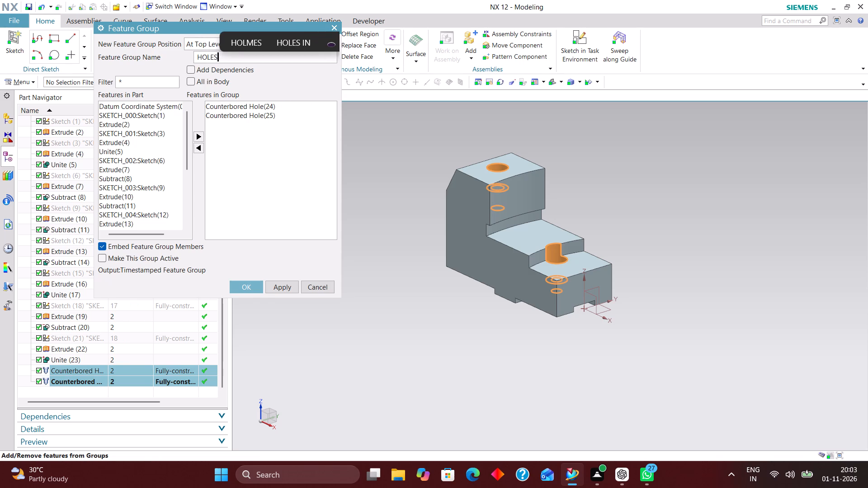
left_click(252, 287)
Examine the finished bracket and its feature history, ending with the whole part shown in an isometric view.
scroll(170, 252, "up", 6)
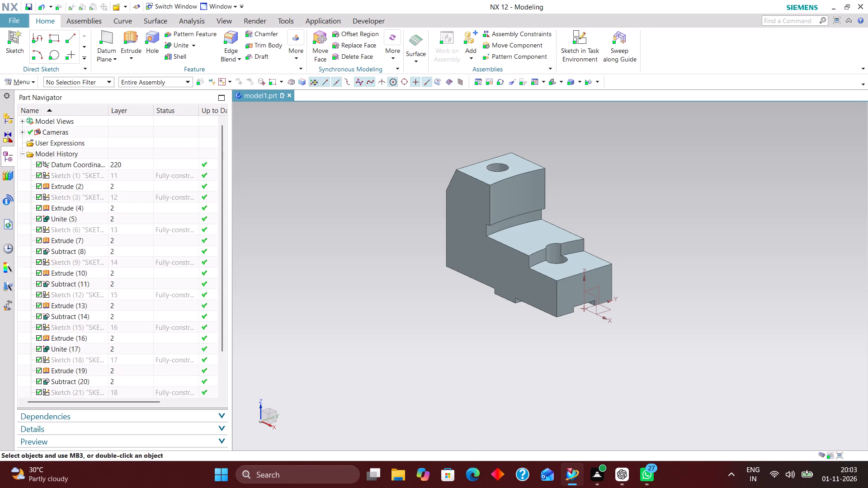
scroll(634, 256, "up", 1)
middle_click_drag(632, 249, 639, 247)
scroll(638, 244, "up", 1)
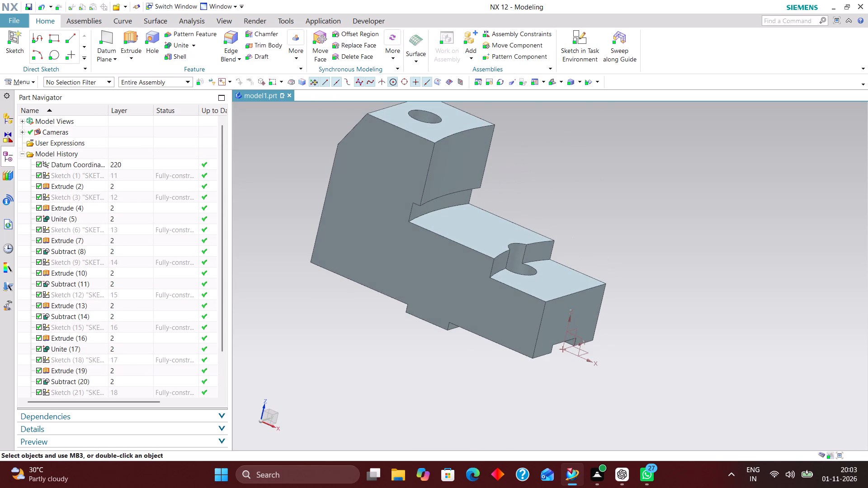
left_click(552, 81)
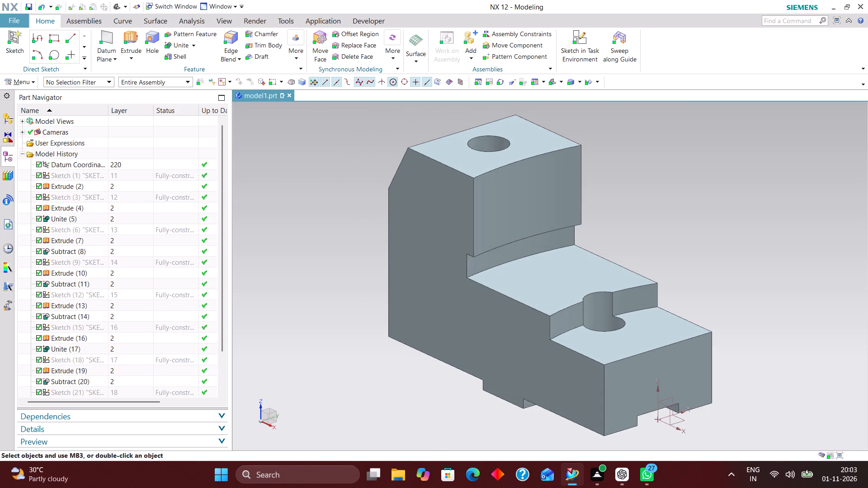
scroll(584, 255, "down", 2)
scroll(629, 260, "up", 1)
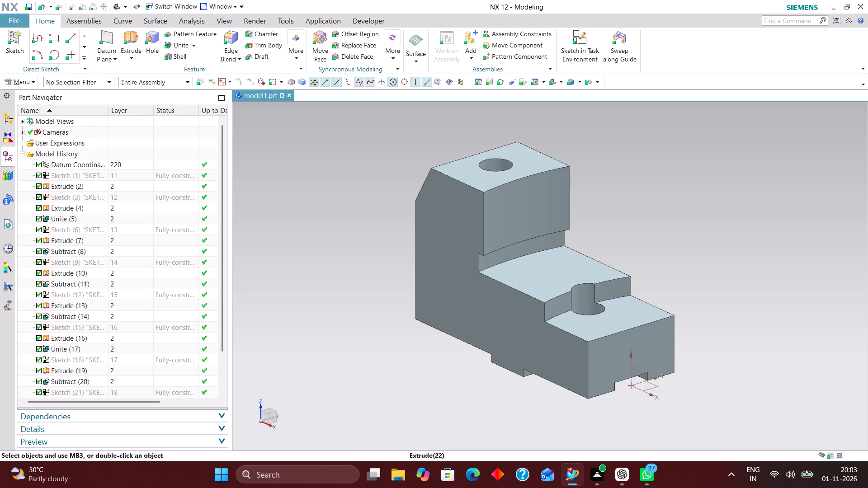
scroll(317, 232, "down", 2)
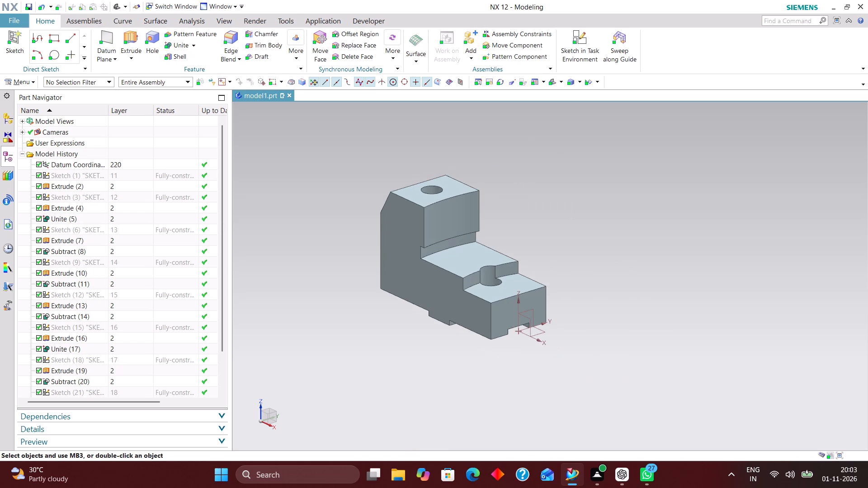
scroll(107, 218, "down", 2)
scroll(120, 226, "up", 1)
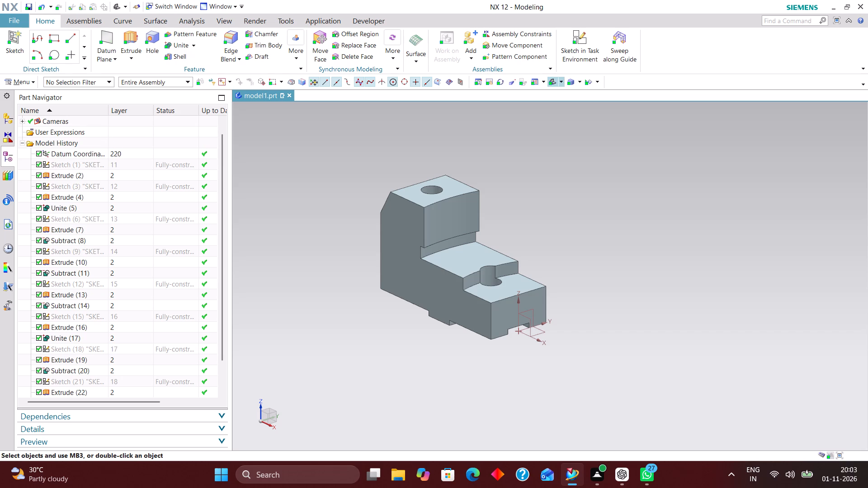
left_click(553, 81)
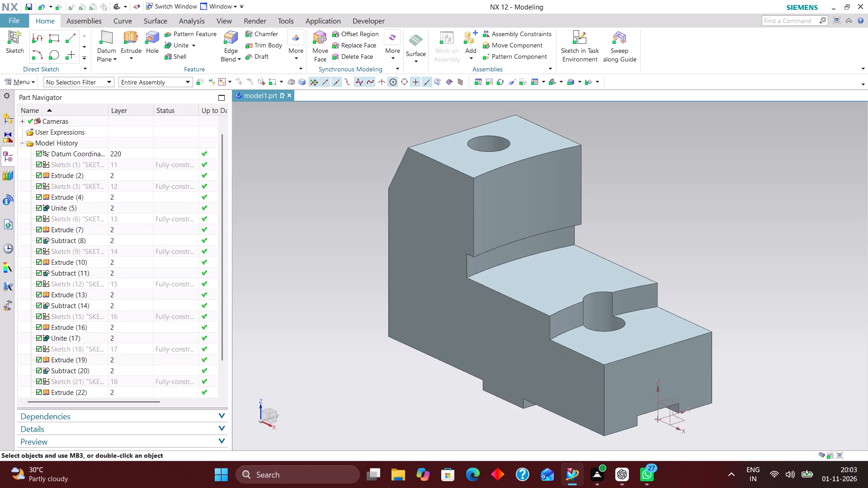
Assign the library material Steel to the bracket's solid body.
left_click(34, 82)
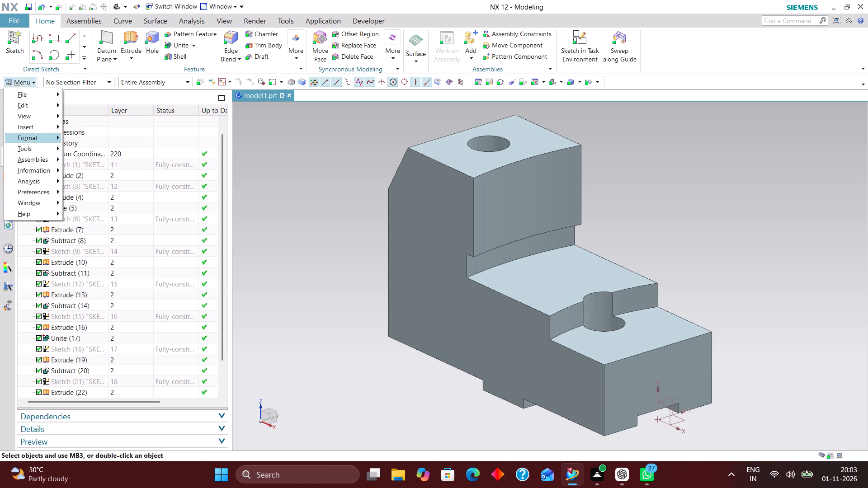
left_click(49, 148)
left_click(123, 80)
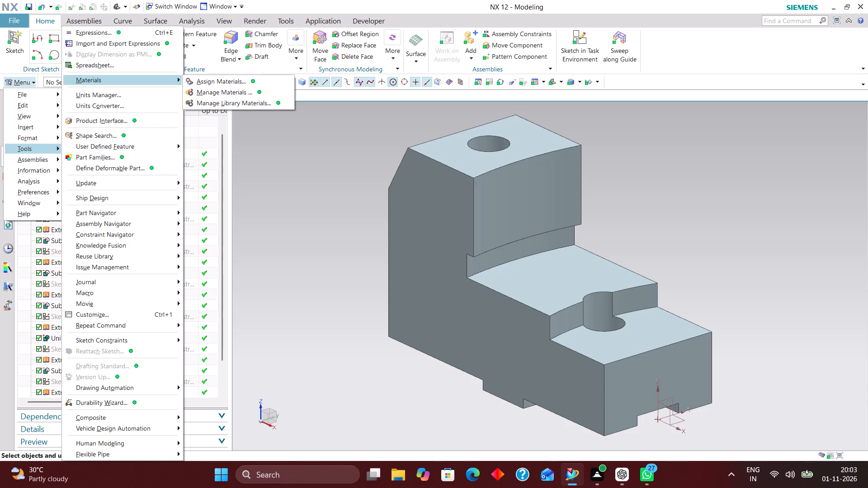
left_click(248, 83)
left_click(492, 205)
scroll(130, 251, "down", 8)
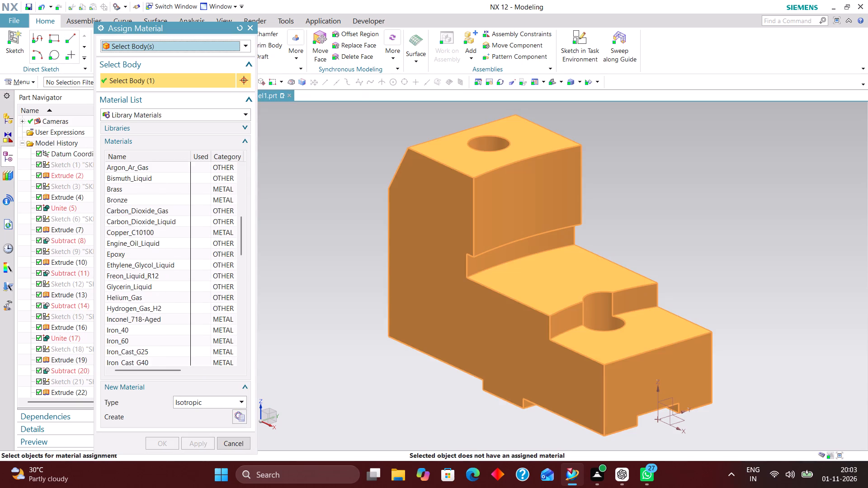
scroll(132, 251, "down", 6)
scroll(146, 292, "down", 12)
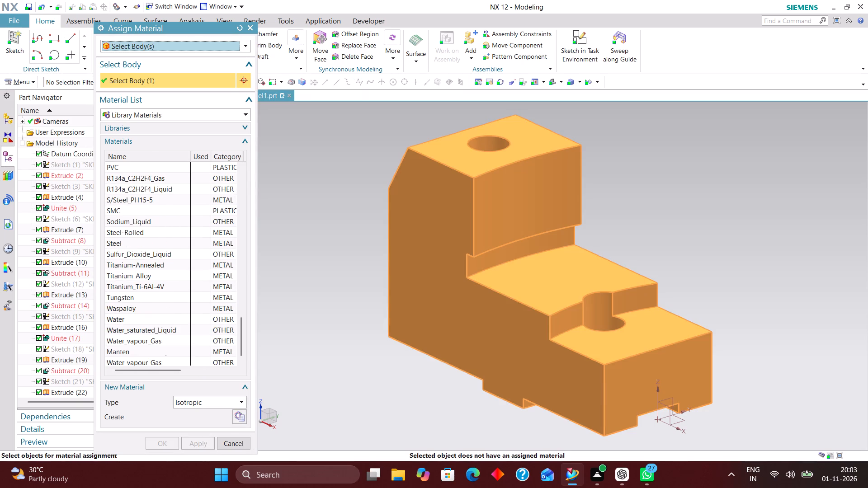
scroll(132, 299, "up", 2)
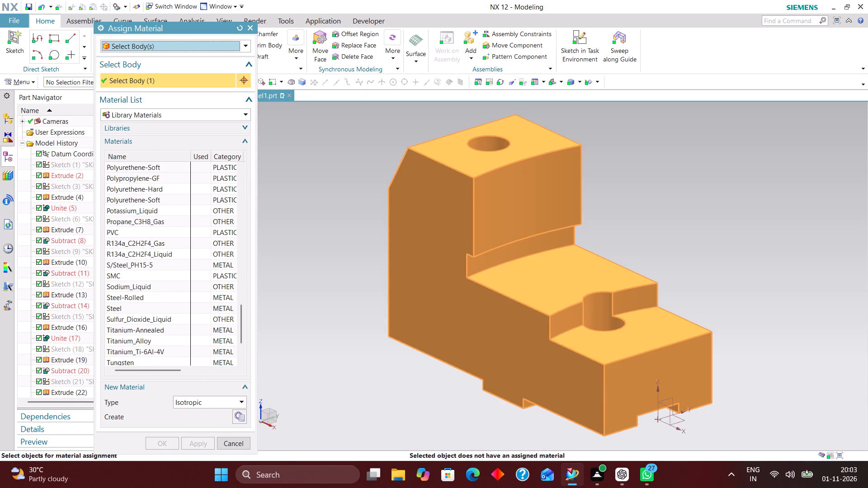
left_click(143, 308)
left_click(165, 442)
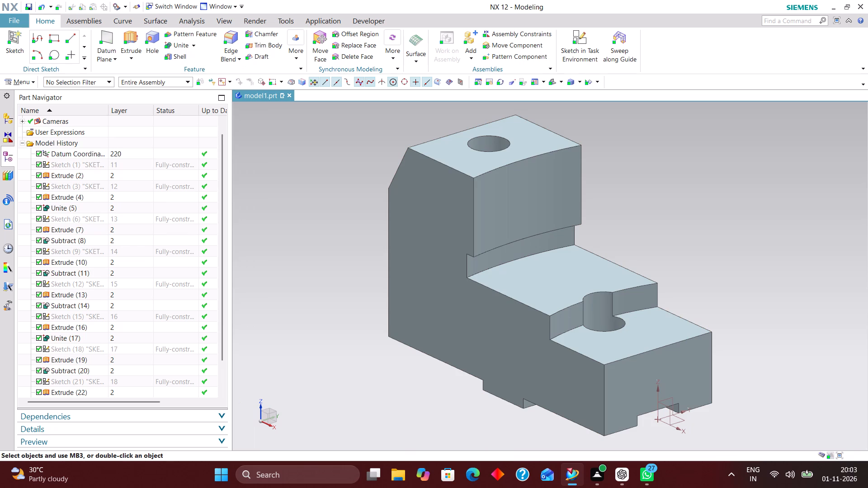
Turn on updating weight data on save in the displayed part properties and update the weight data immediately.
left_click(33, 83)
left_click(36, 95)
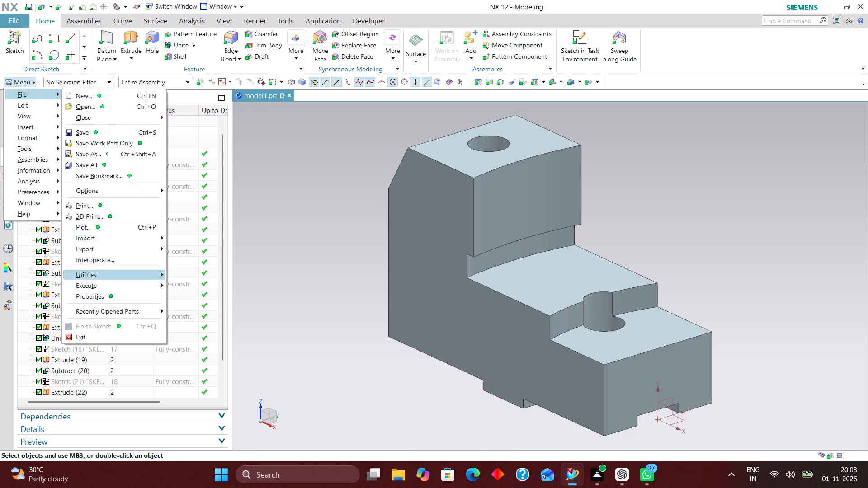
left_click(118, 293)
left_click(112, 85)
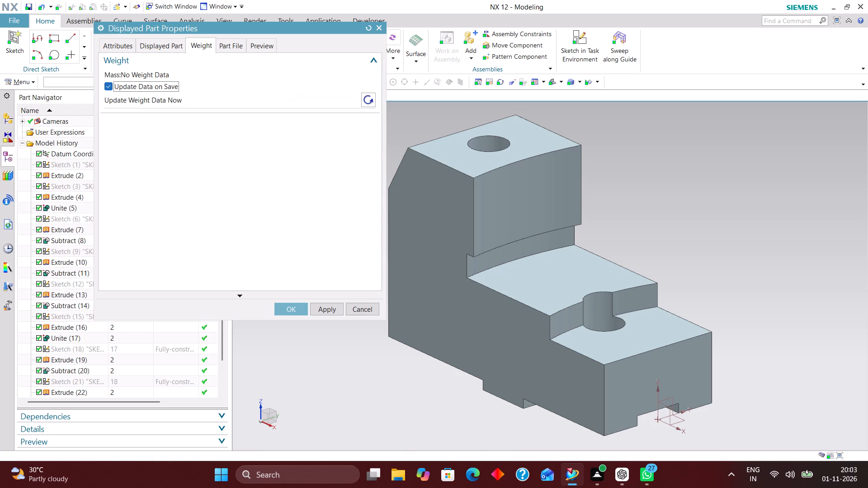
left_click(371, 99)
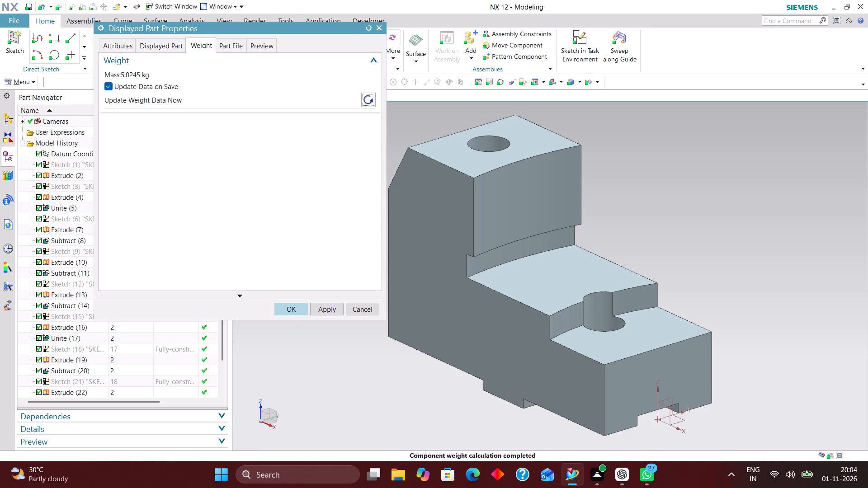
left_click(291, 309)
Create a new object group containing the bracket's solid body.
left_click(33, 78)
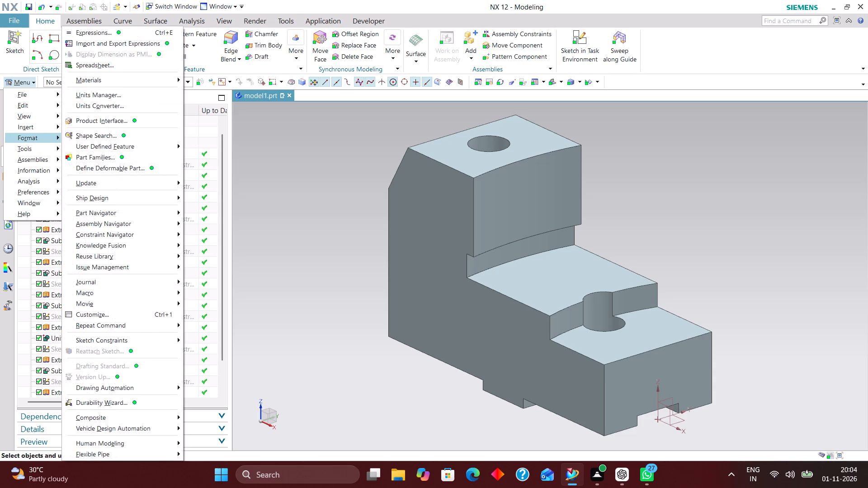
left_click(109, 242)
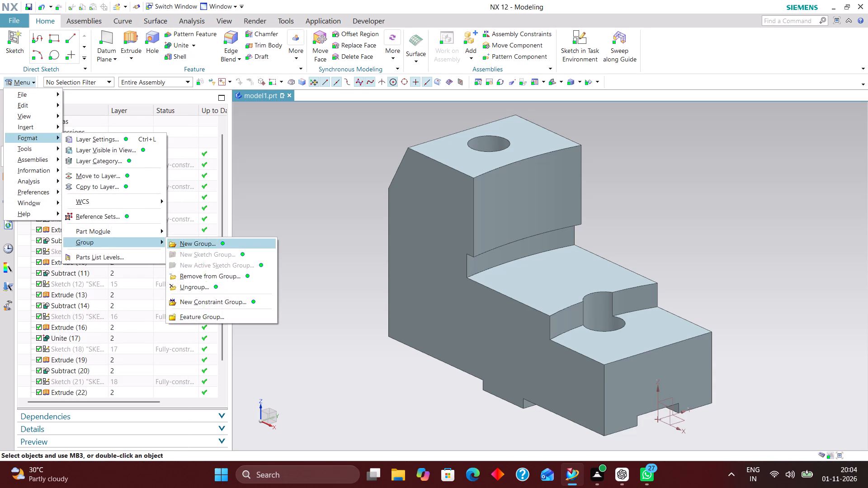
left_click(206, 244)
left_click(479, 214)
left_click(165, 167)
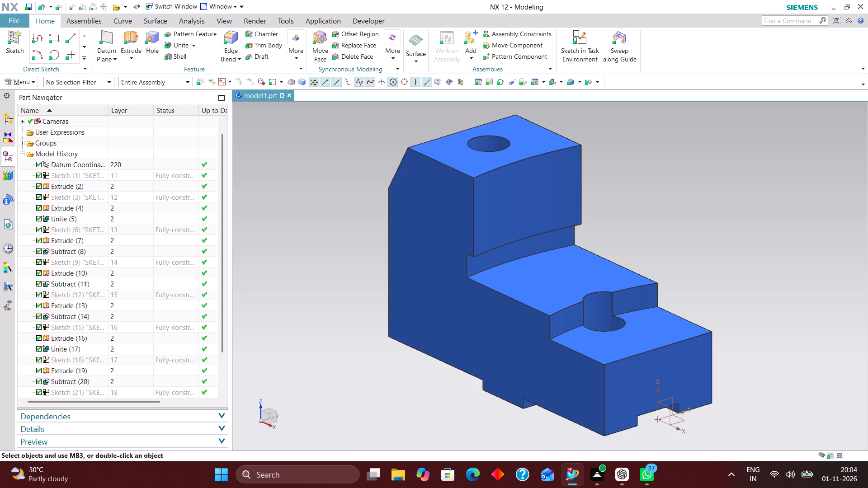
Run Part Cleanup on the work part with Delete Unused Units, all serious delete actions and Component Display set to Remove All Changes.
left_click(30, 82)
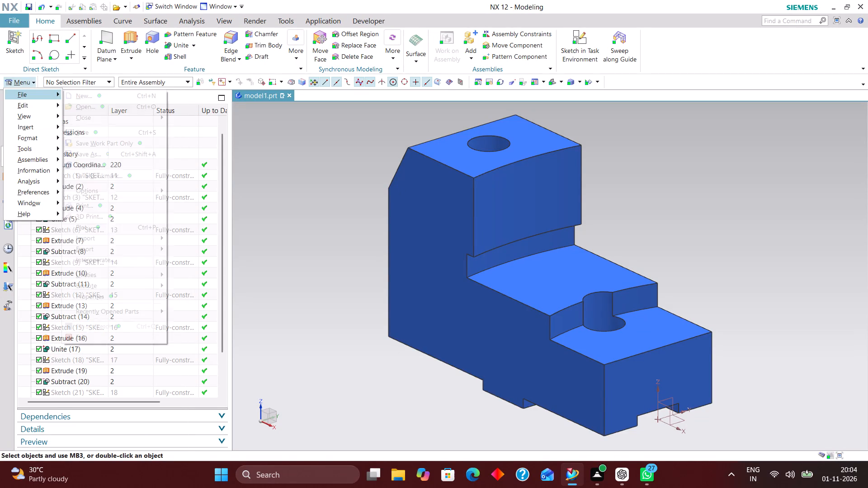
left_click(104, 273)
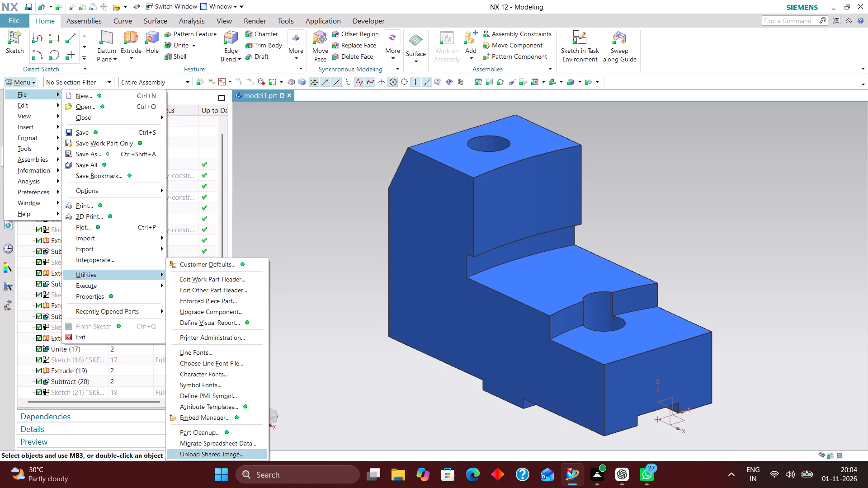
left_click(231, 431)
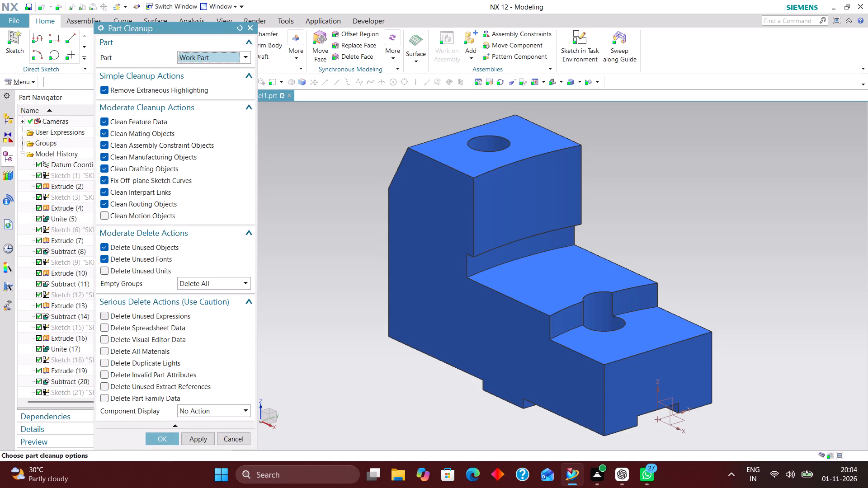
left_click(128, 316)
left_click(131, 327)
left_click(136, 338)
left_click(136, 347)
left_click(145, 365)
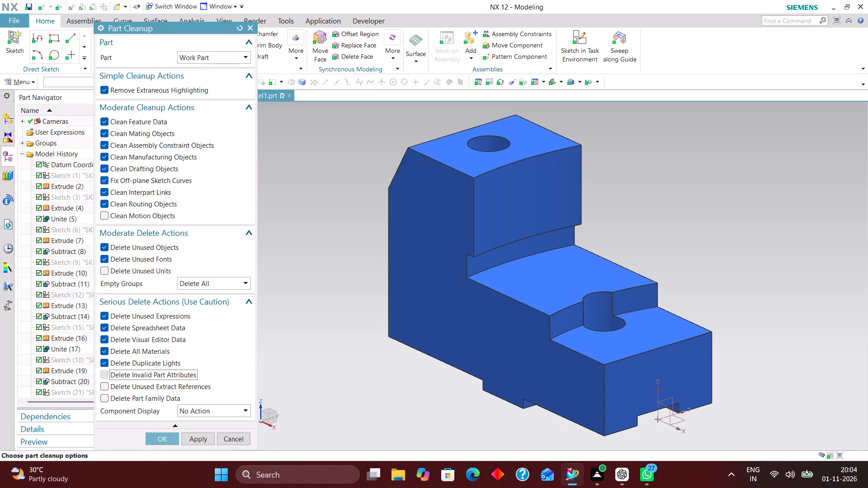
left_click(144, 372)
left_click(144, 384)
left_click(146, 394)
left_click(223, 419)
left_click(221, 415)
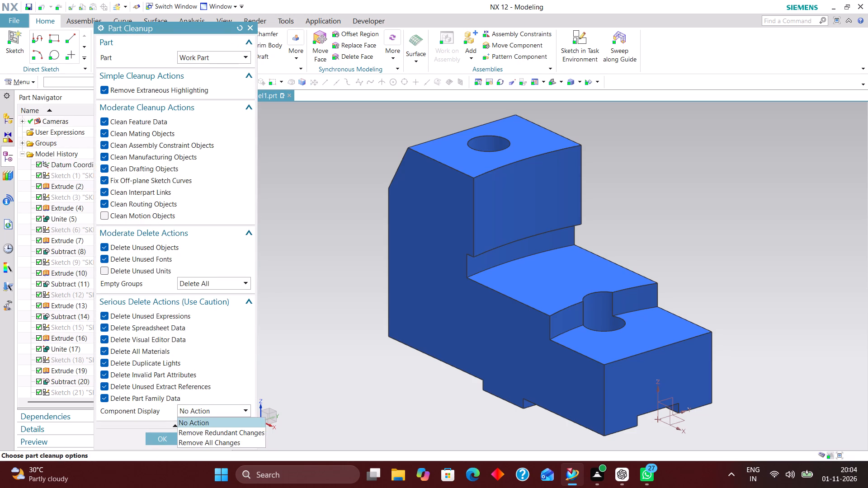
left_click(214, 446)
left_click(106, 267)
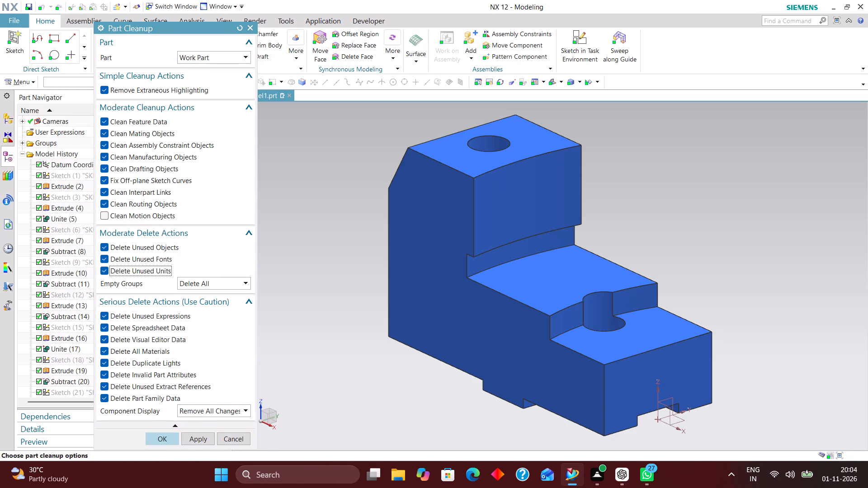
left_click(166, 440)
left_click(330, 267)
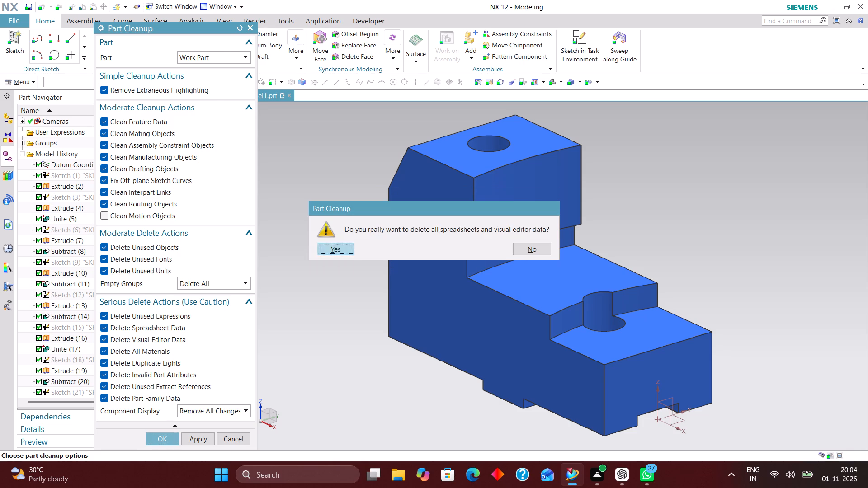
left_click(342, 247)
Add a new reference set in the work part and include the bracket's solid body in it.
left_click(31, 81)
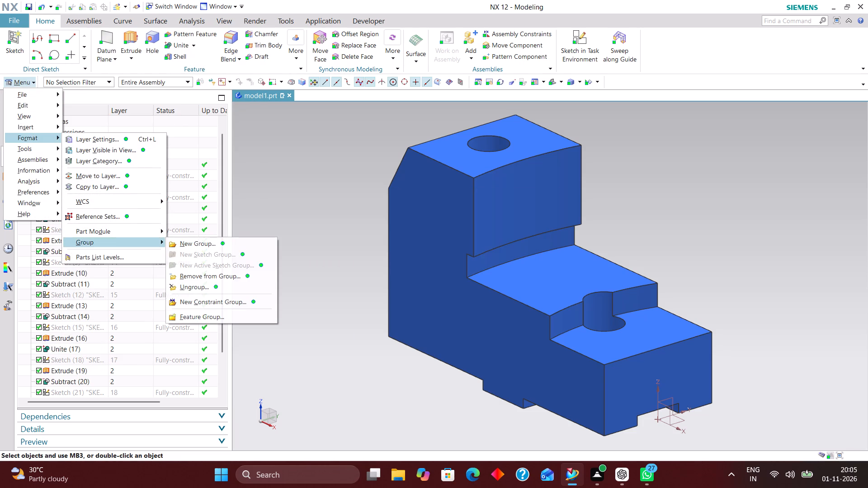
left_click(108, 213)
left_click(242, 89)
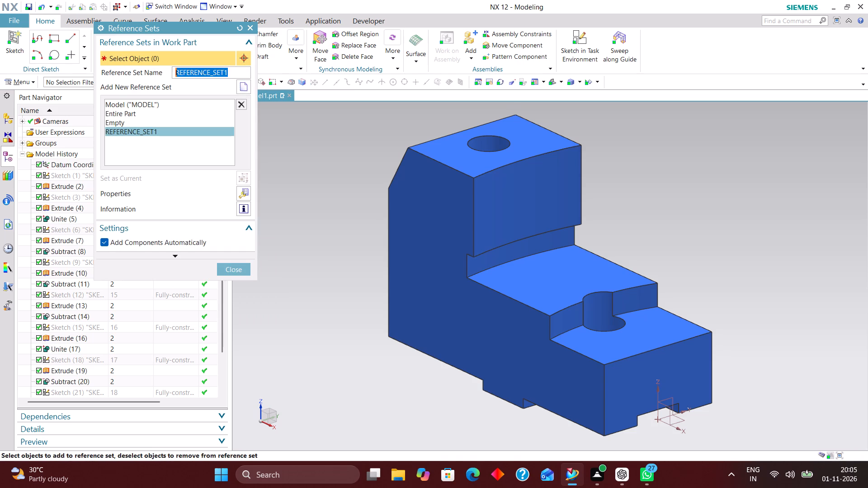
left_click(463, 203)
left_click(231, 269)
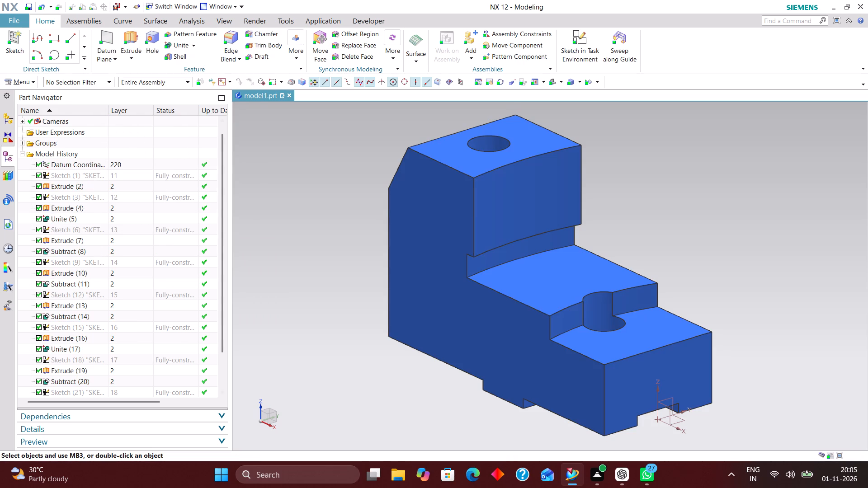
Add the bracket's solid body to the part's product interface.
left_click(28, 84)
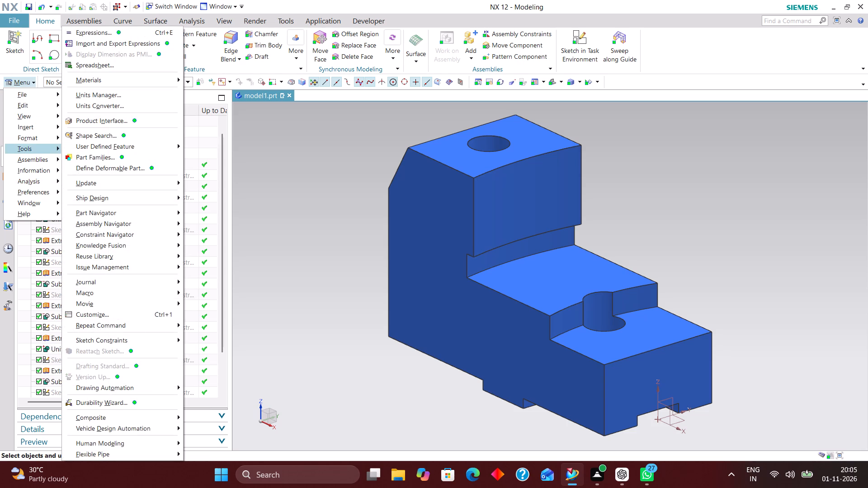
left_click(123, 117)
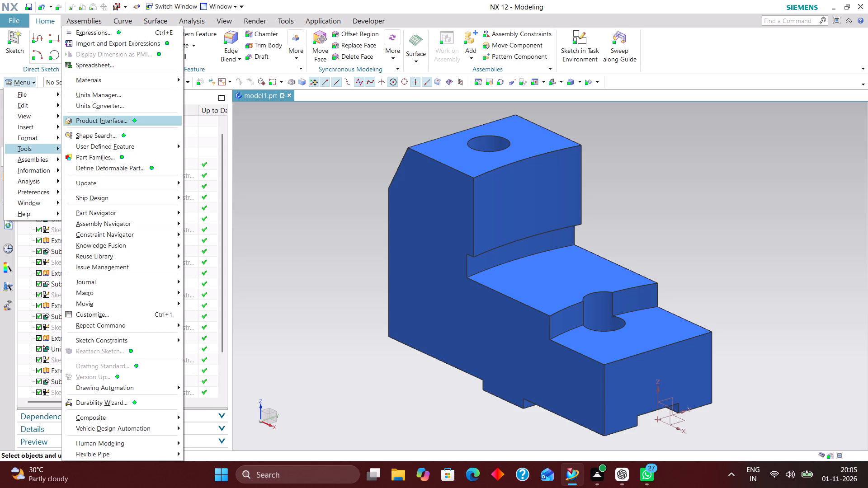
left_click(434, 172)
left_click(348, 188)
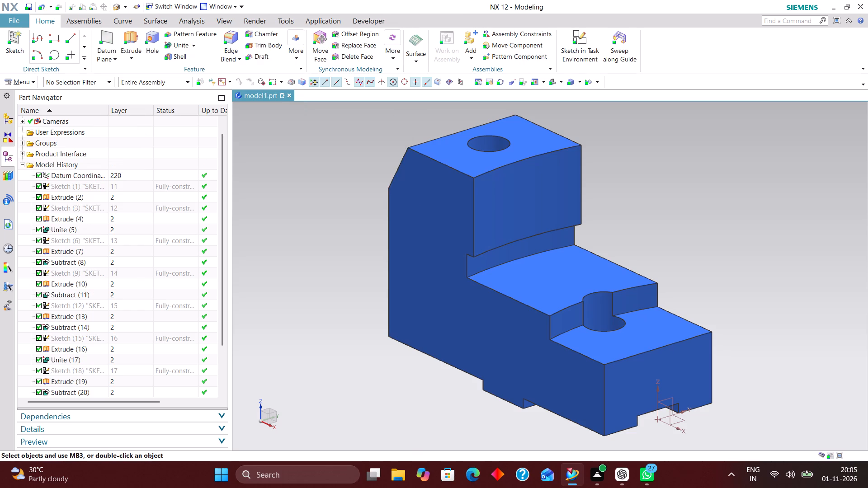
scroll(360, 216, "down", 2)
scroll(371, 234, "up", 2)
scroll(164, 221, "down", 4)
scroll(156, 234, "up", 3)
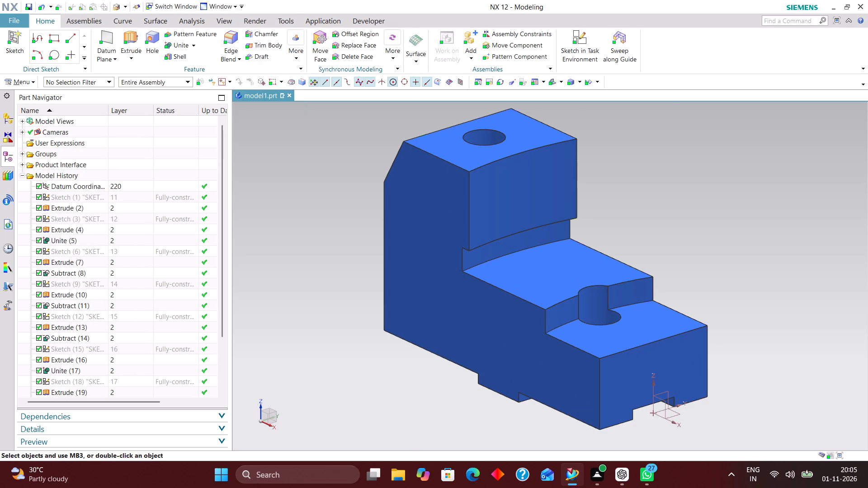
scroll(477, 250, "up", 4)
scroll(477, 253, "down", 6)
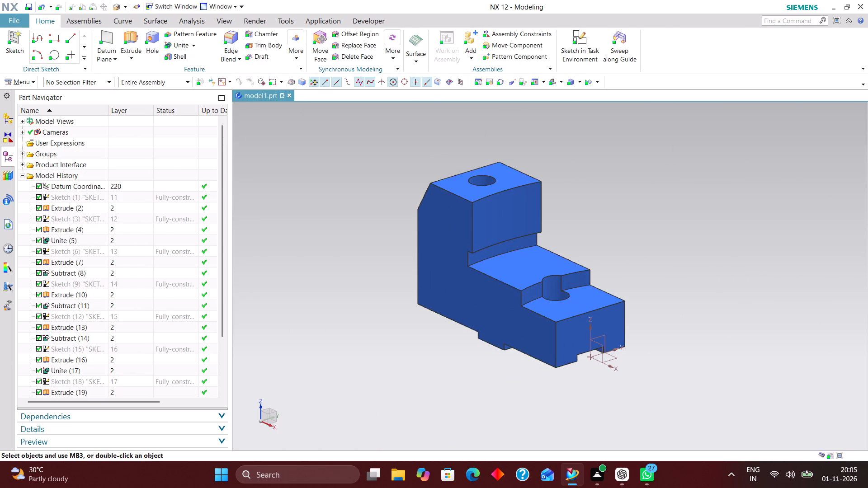
Create a new A2-size millimetre drawing file referencing the existing part model1, and dismiss the View Creation Wizard.
left_click(12, 20)
left_click(34, 35)
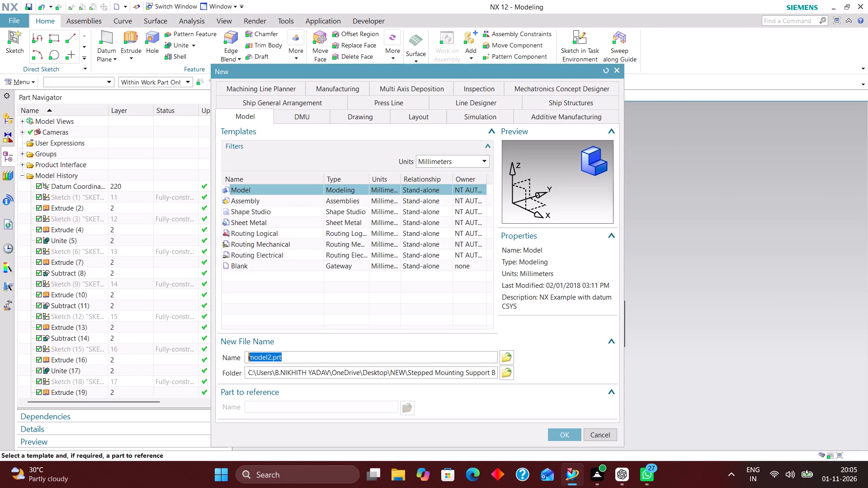
left_click(359, 114)
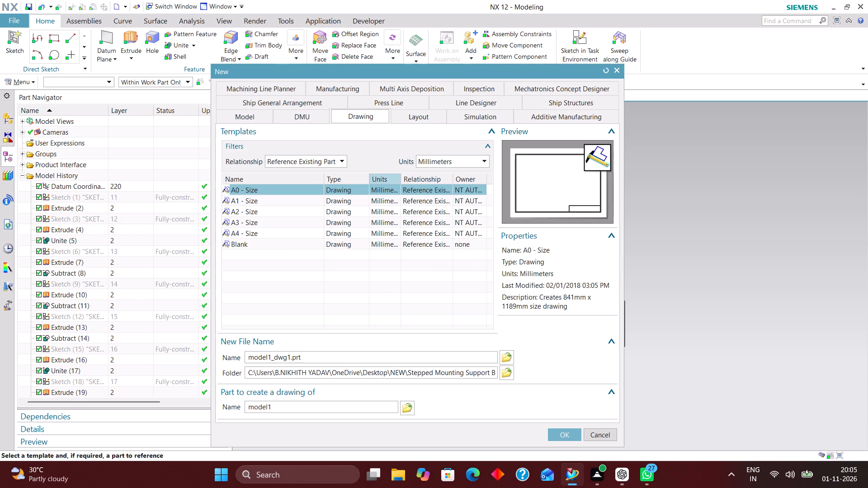
left_click(281, 211)
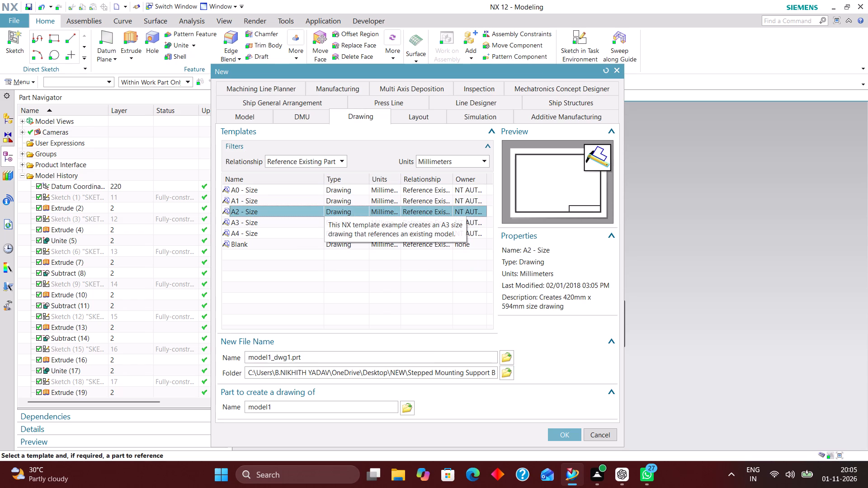
left_click(567, 434)
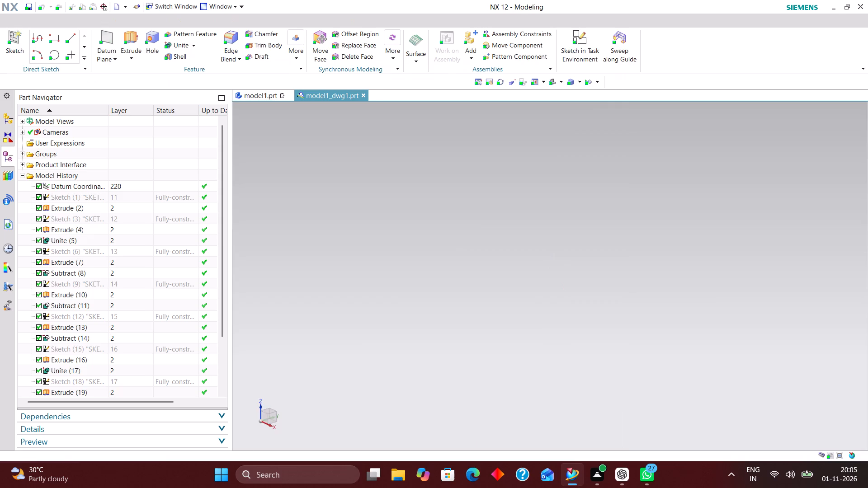
left_click(245, 159)
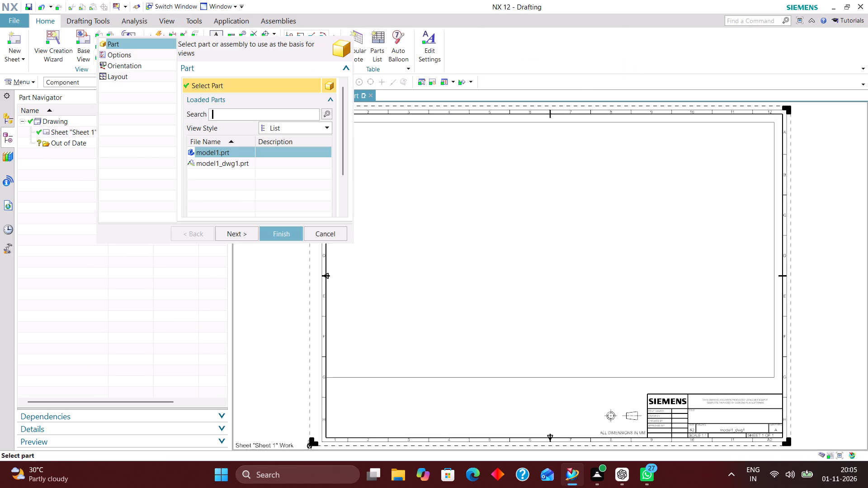
left_click(323, 233)
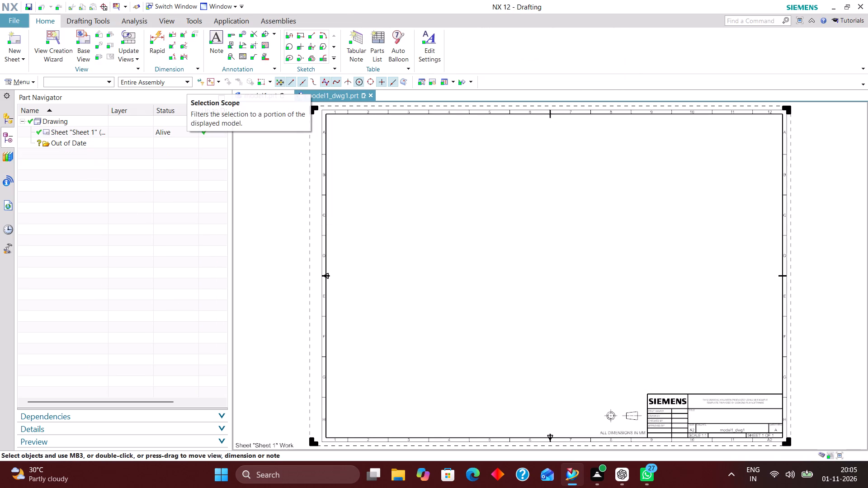
Set the drawing's work layer to 2 in the layer settings.
key("ctrl+l")
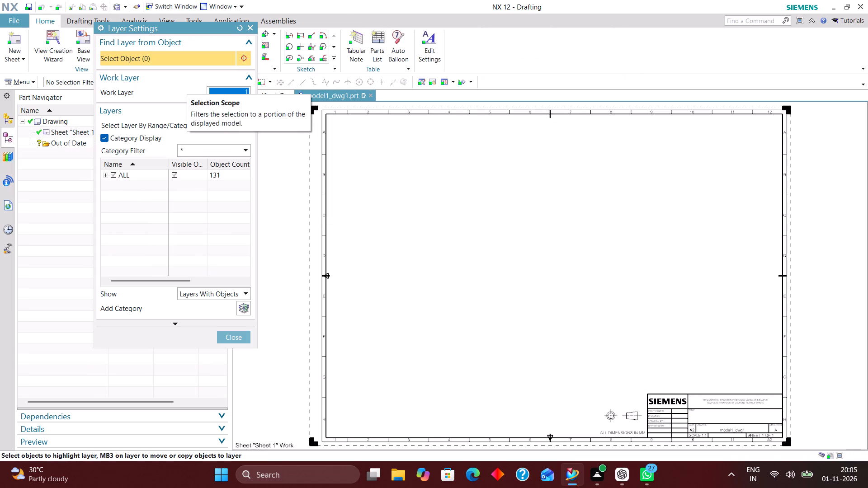
key("2")
key("Return")
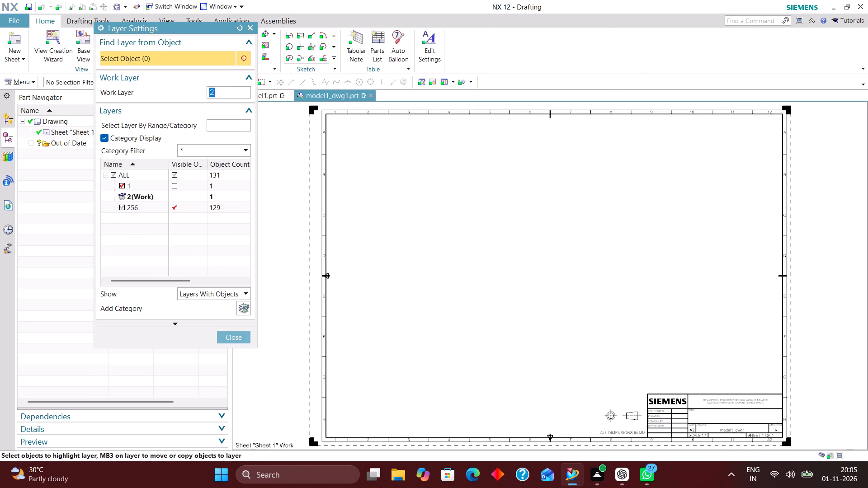
Place an isometric base view of the bracket at 1:1 scale in the upper-right area of the drawing sheet.
left_click(241, 334)
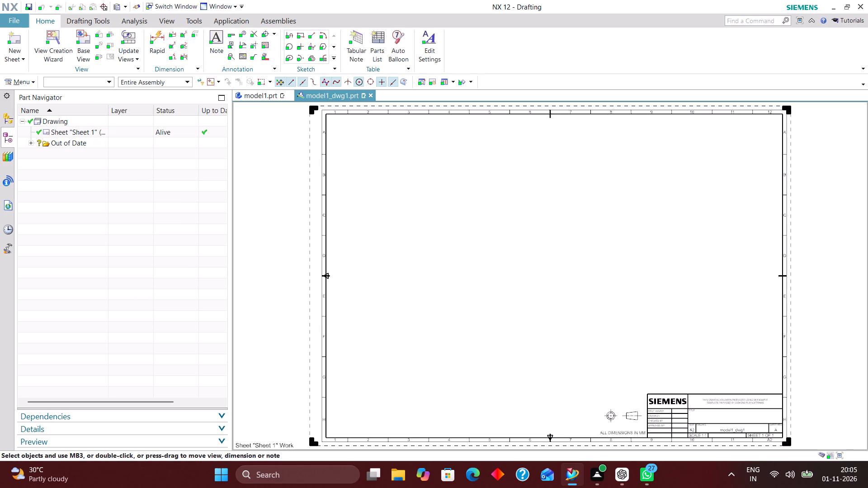
left_click(78, 41)
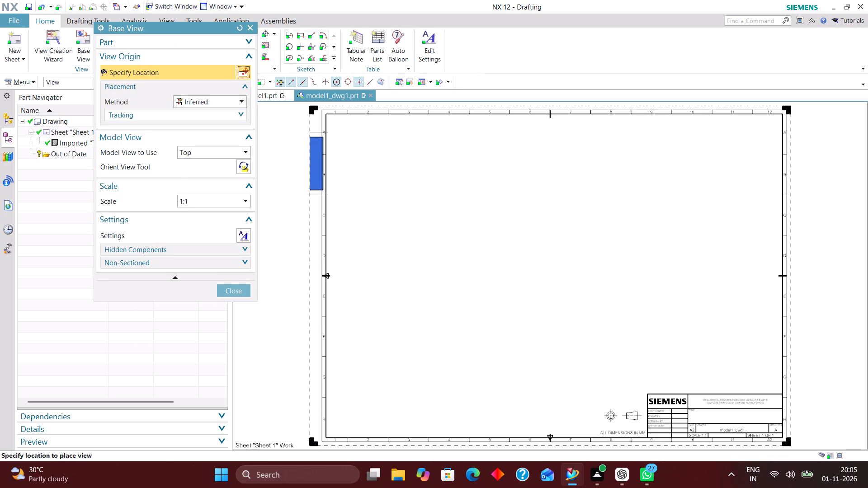
left_click(221, 152)
left_click(217, 223)
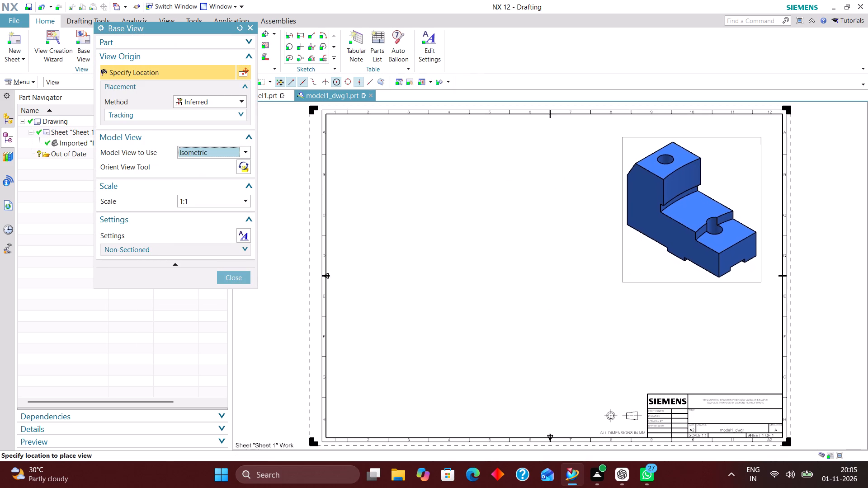
left_click(684, 197)
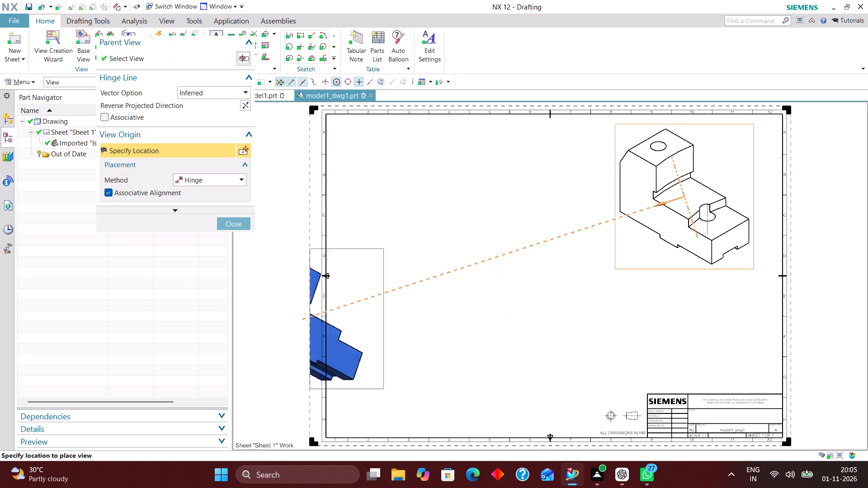
left_click(239, 221)
Place a front base view of the bracket at 1:1 scale in the upper-left area of the drawing sheet.
left_click(80, 38)
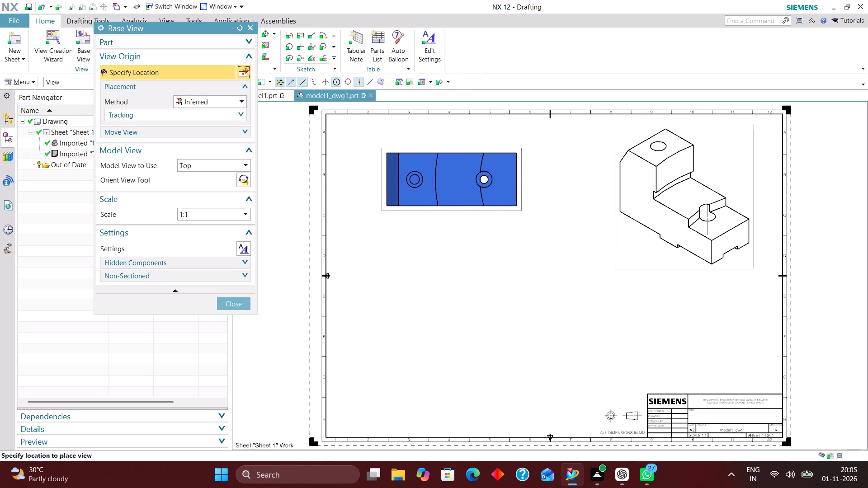
left_click(208, 167)
left_click(208, 183)
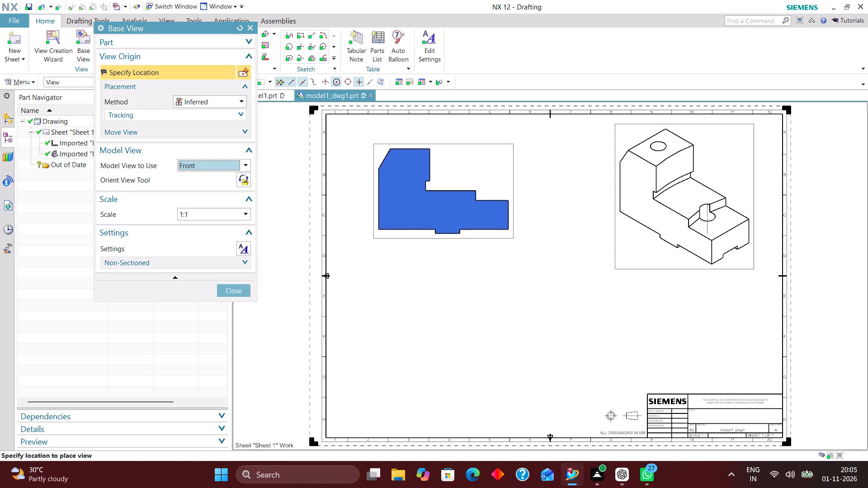
left_click(440, 181)
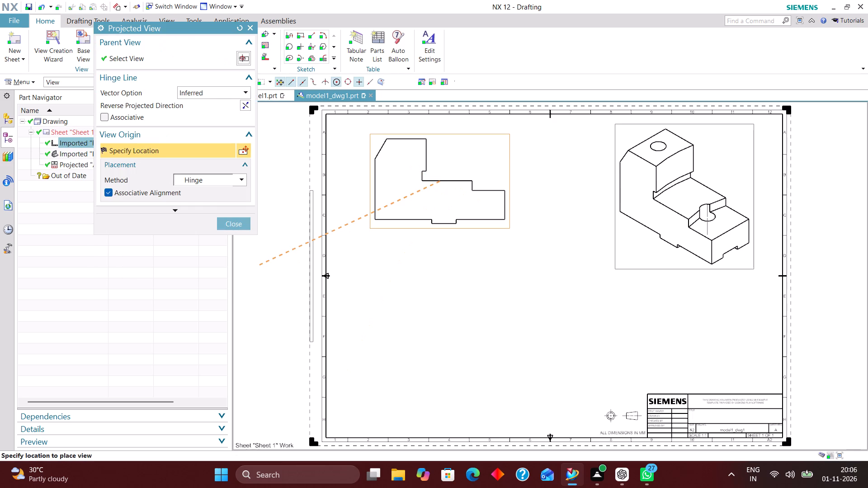
left_click(236, 223)
Place a top base view at 1:1 scale directly below the front view, aligned with it.
left_click(82, 38)
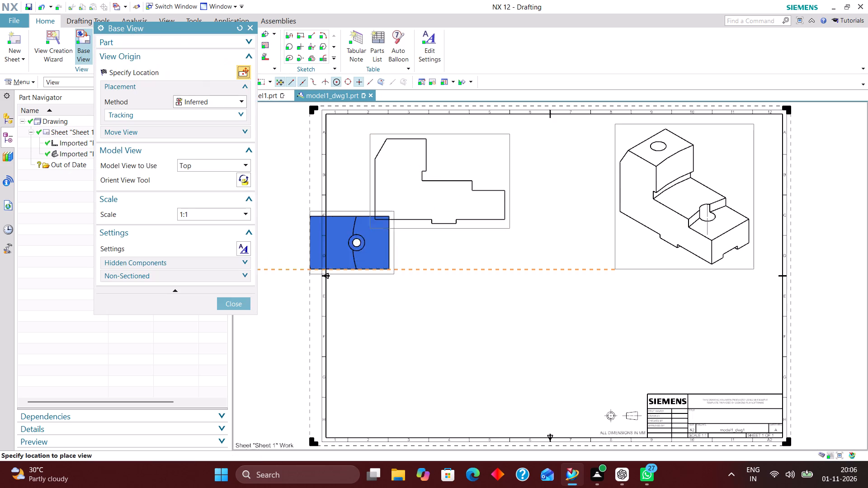
left_click(439, 314)
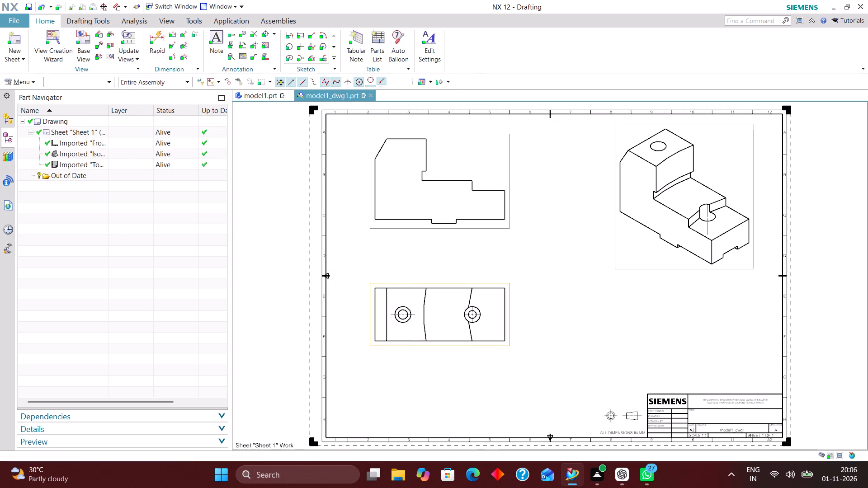
left_click(236, 221)
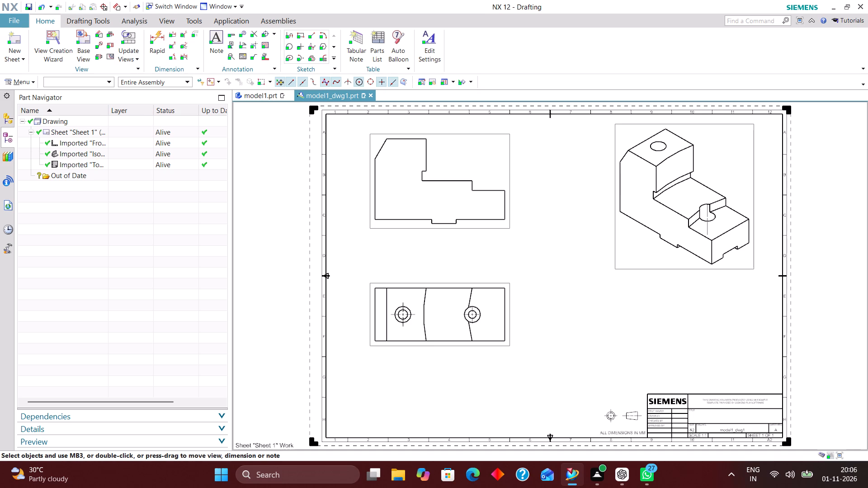
Set the arrowhead type for leaders and dimensions to Open Arrow in the drafting preferences.
left_click(34, 81)
left_click(45, 190)
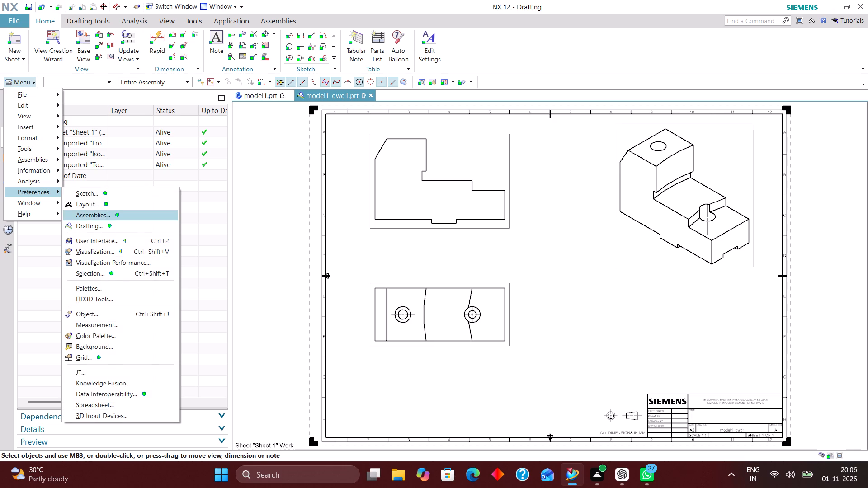
left_click(109, 226)
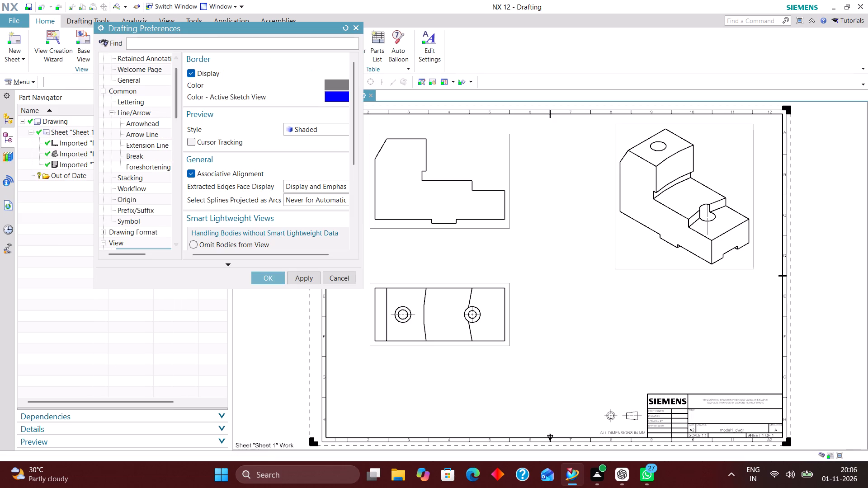
scroll(125, 131, "down", 6)
scroll(134, 201, "down", 14)
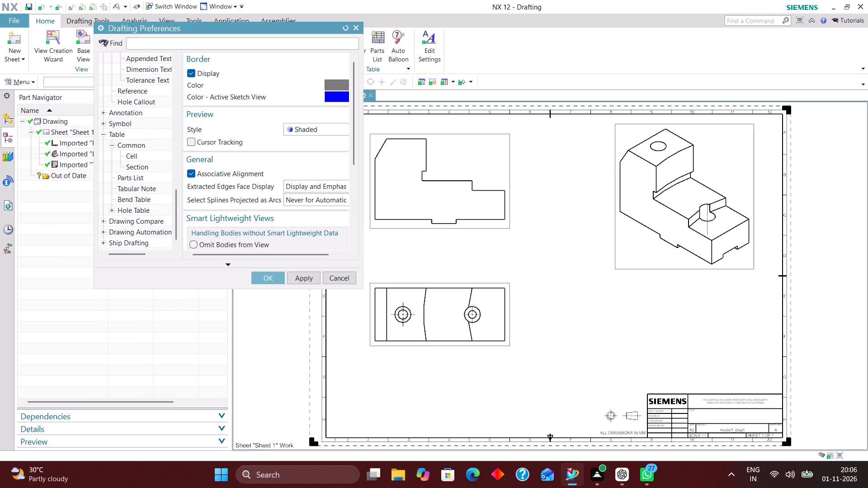
scroll(137, 211, "up", 9)
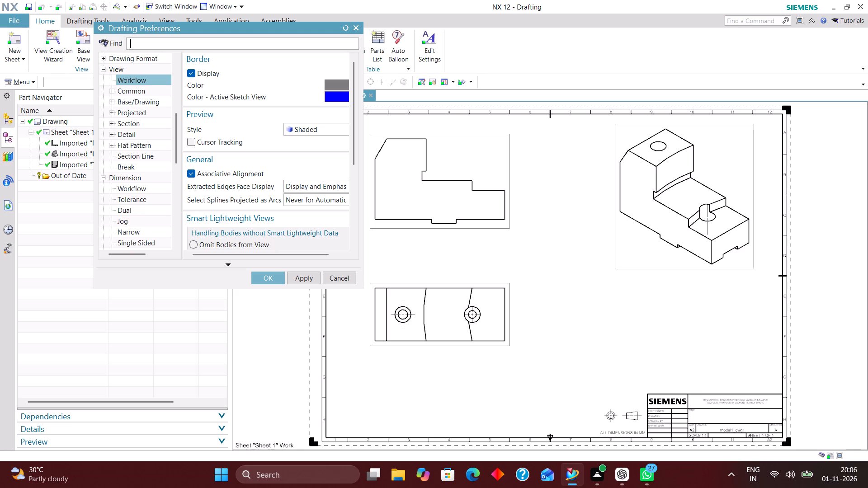
scroll(142, 80, "up", 7)
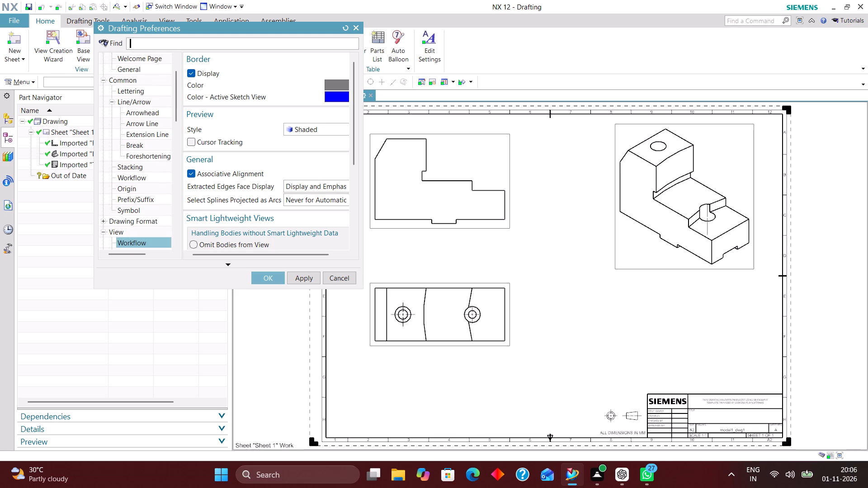
left_click(150, 144)
left_click(290, 148)
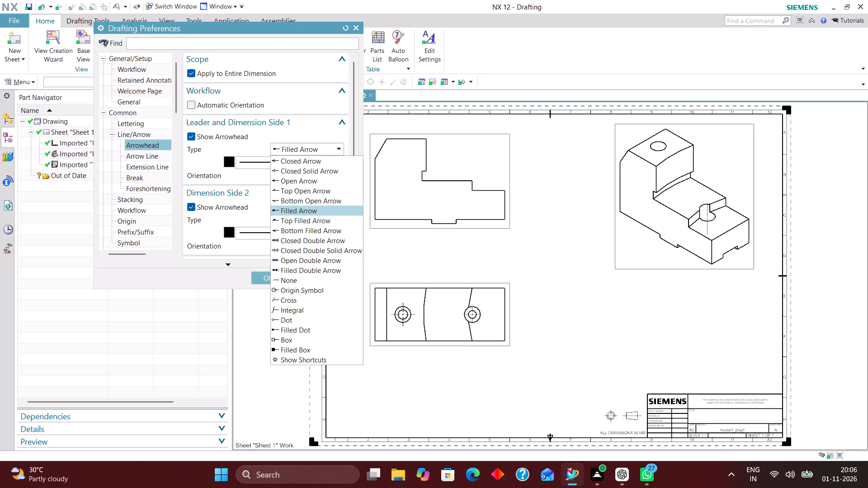
left_click(299, 179)
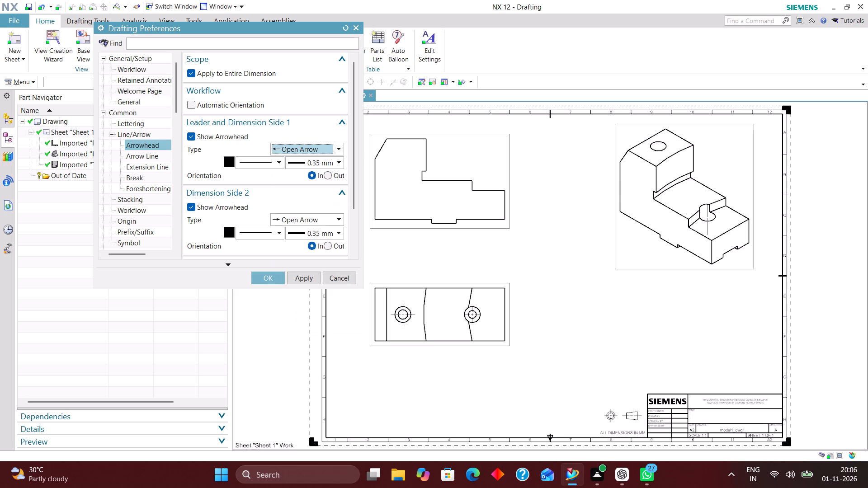
Set the extension line gap to 2 in the drafting preferences.
left_click(144, 169)
left_click_drag(302, 132, 481, 126)
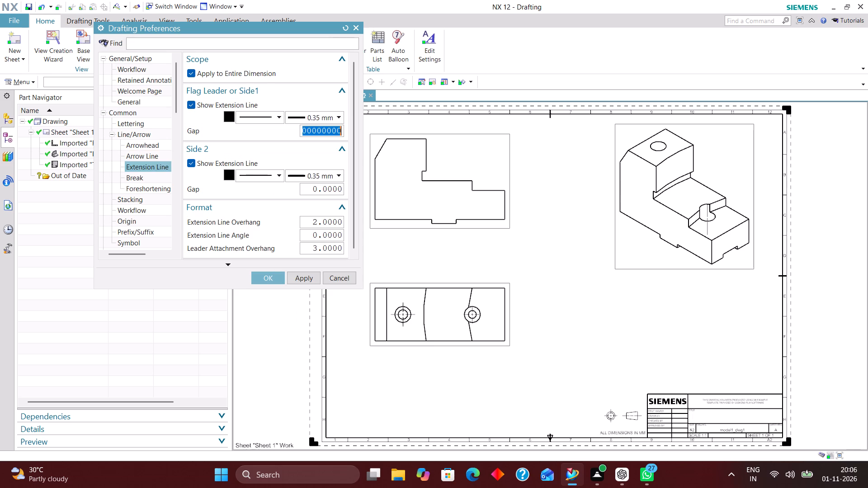
left_click_drag(481, 126, 481, 127)
key("2")
key("Return")
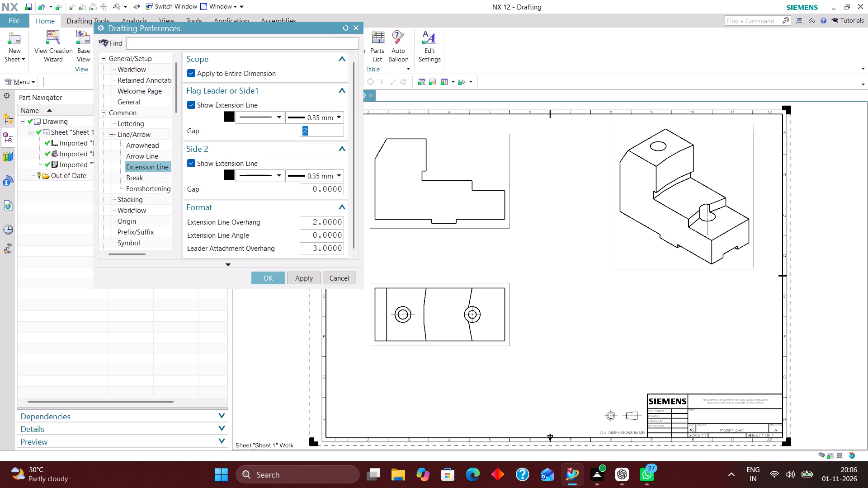
Set the decimal delimiter for dimension text to Period and accept the drafting preferences.
scroll(119, 188, "down", 19)
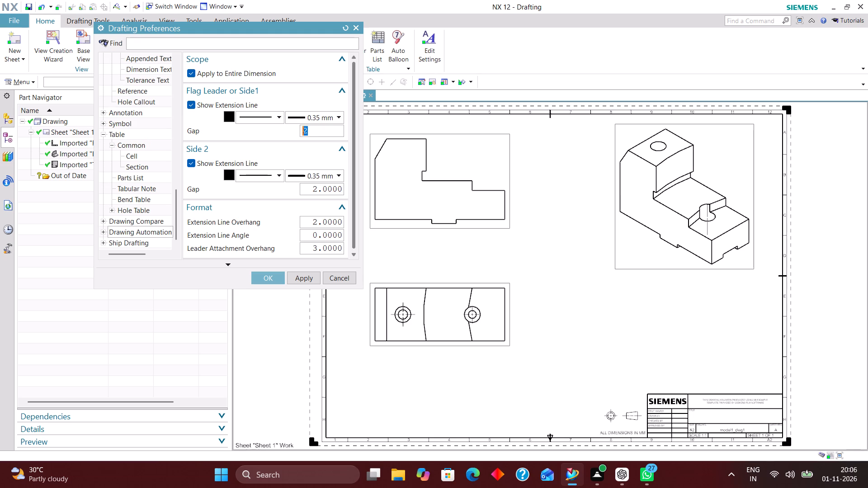
scroll(141, 196, "up", 3)
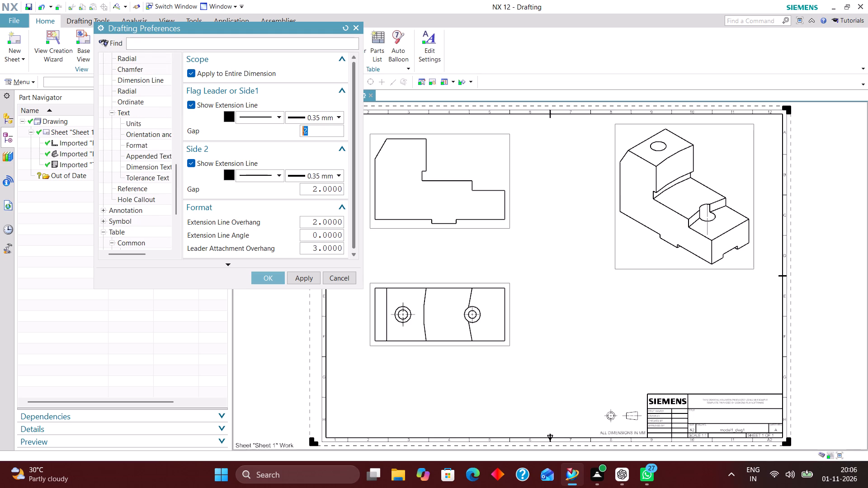
left_click(144, 127)
left_click(312, 116)
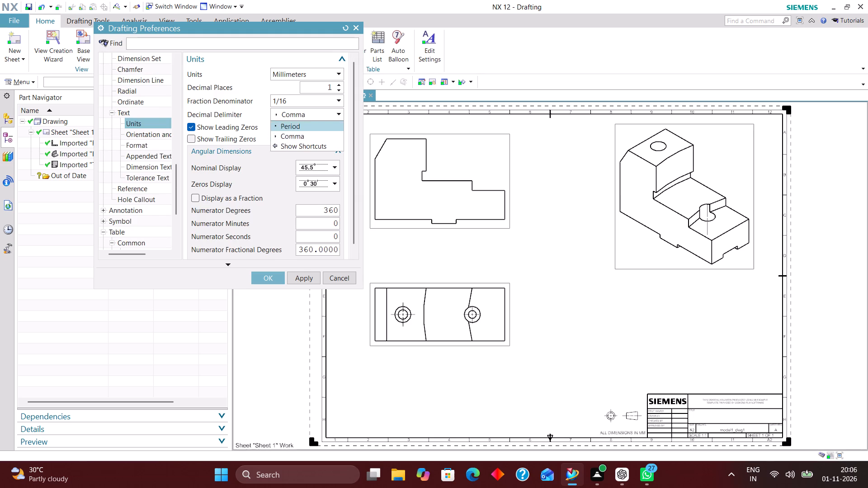
left_click(308, 124)
left_click(274, 280)
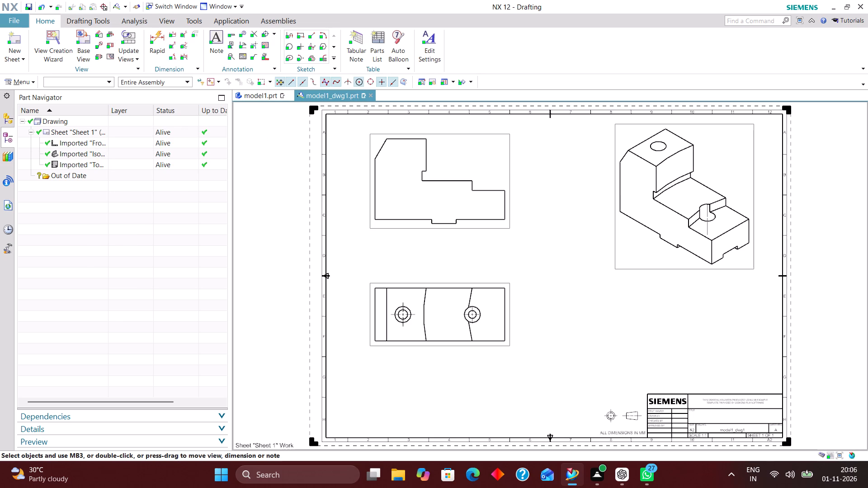
Show the hidden lines of the front view with a dashed line style.
right_click_drag(576, 197, 523, 246)
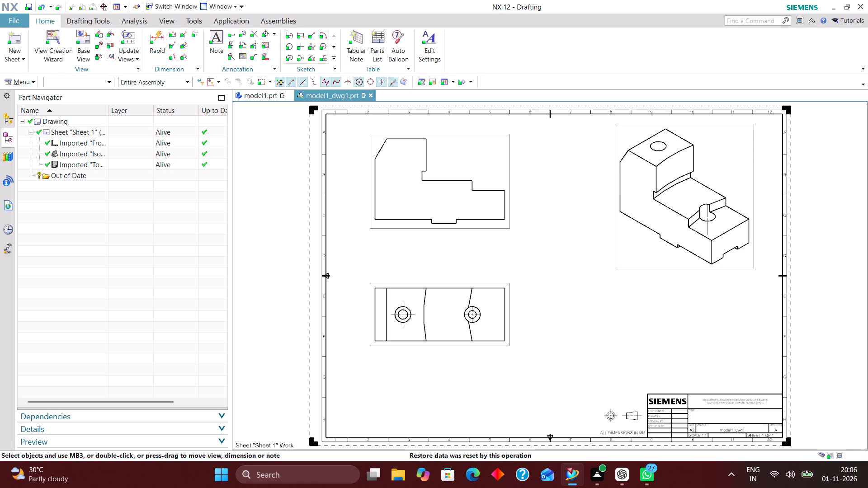
right_click(477, 226)
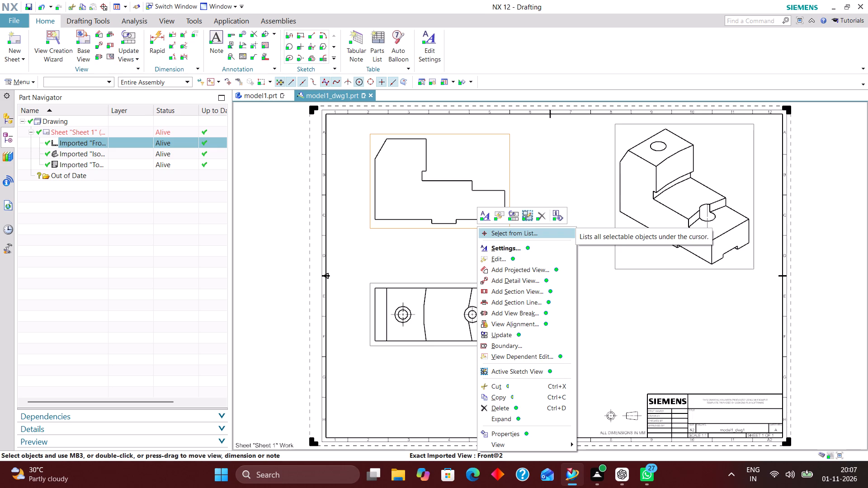
left_click(504, 248)
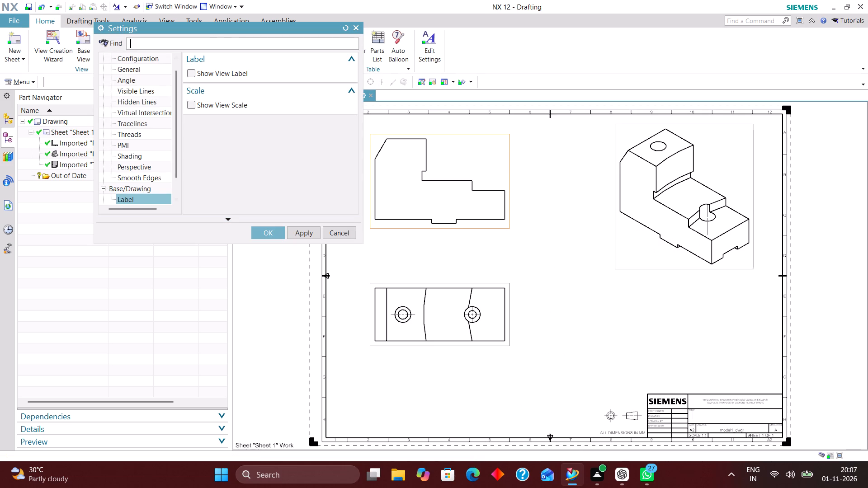
scroll(138, 137, "up", 5)
left_click(147, 102)
left_click(148, 113)
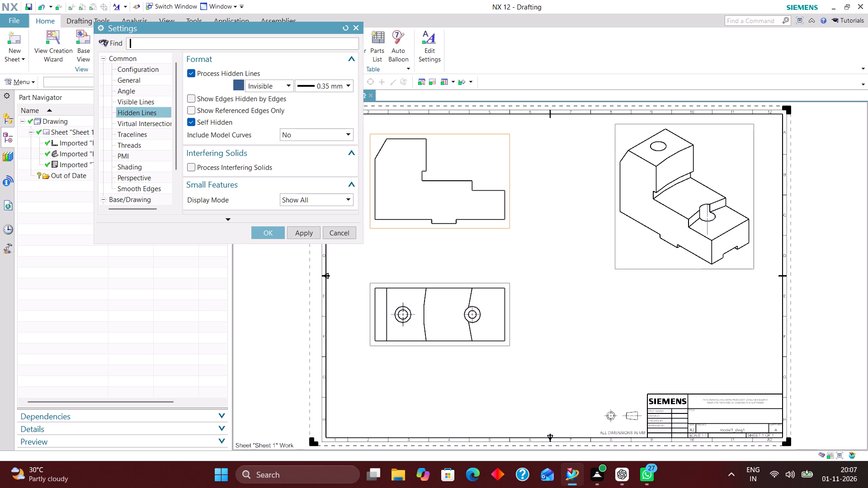
left_click(275, 88)
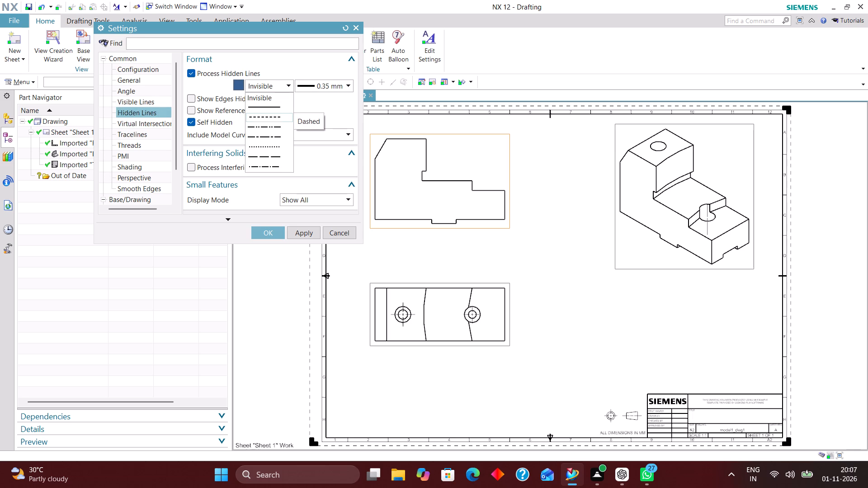
left_click(278, 117)
left_click(272, 230)
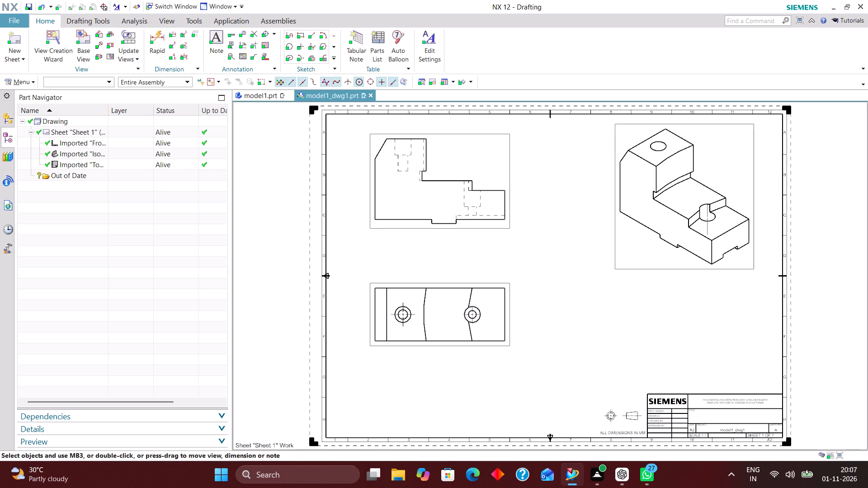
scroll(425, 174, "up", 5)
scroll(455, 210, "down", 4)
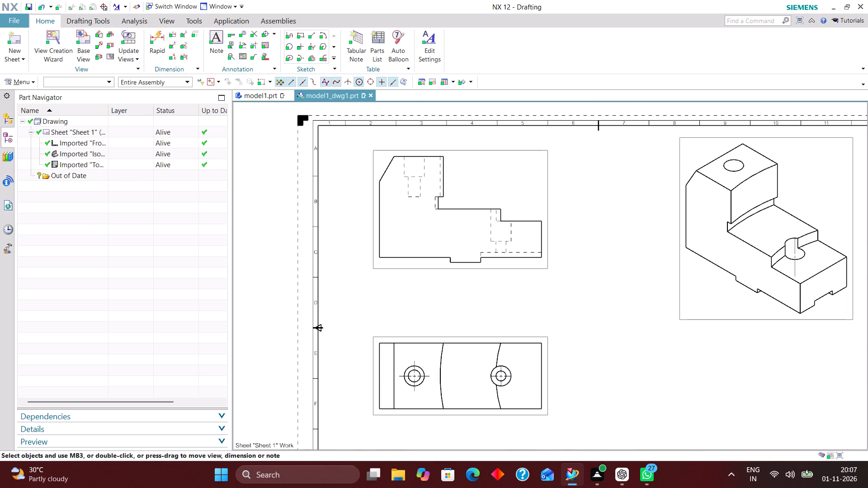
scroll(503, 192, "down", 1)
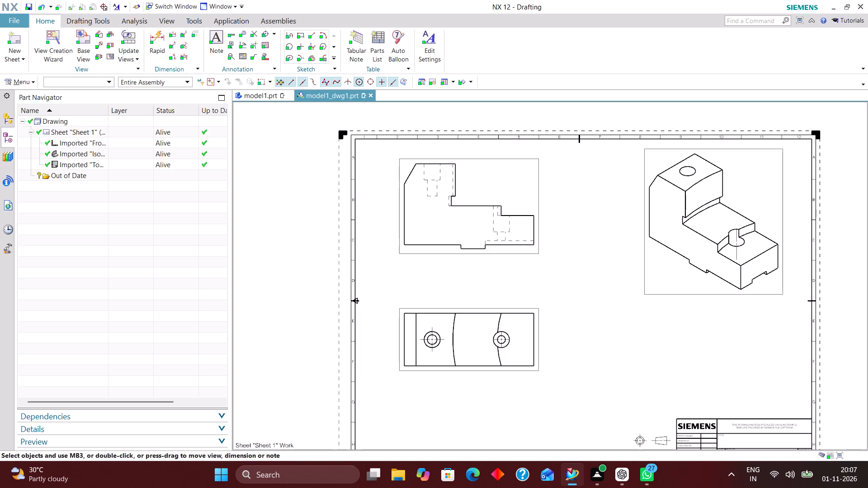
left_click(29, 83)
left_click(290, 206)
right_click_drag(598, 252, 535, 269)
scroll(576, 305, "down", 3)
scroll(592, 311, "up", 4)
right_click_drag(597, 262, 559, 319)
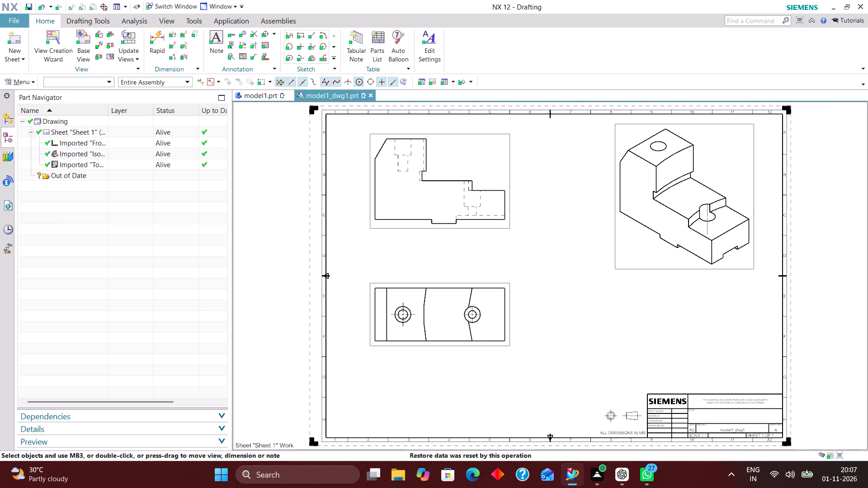
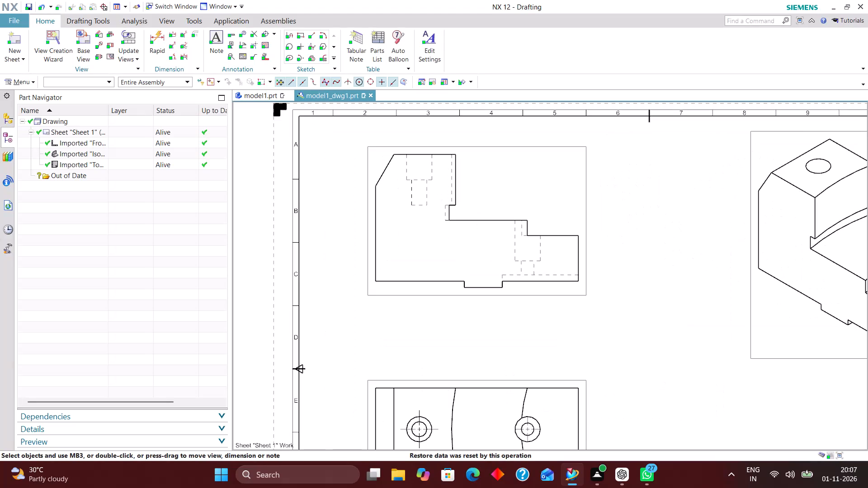
Add a Rapid Dimension for the front view's overall width between its bottom corners, placed below the view.
left_click(162, 38)
scroll(367, 249, "down", 1)
scroll(396, 285, "up", 2)
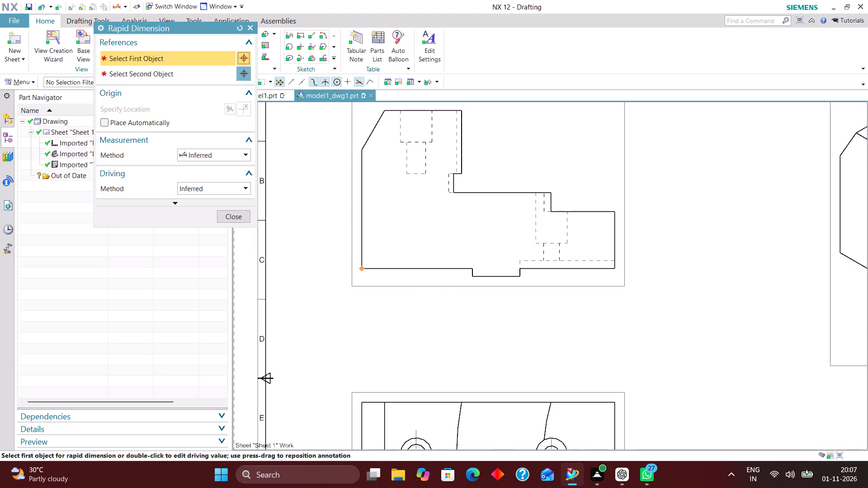
left_click(361, 271)
left_click(616, 270)
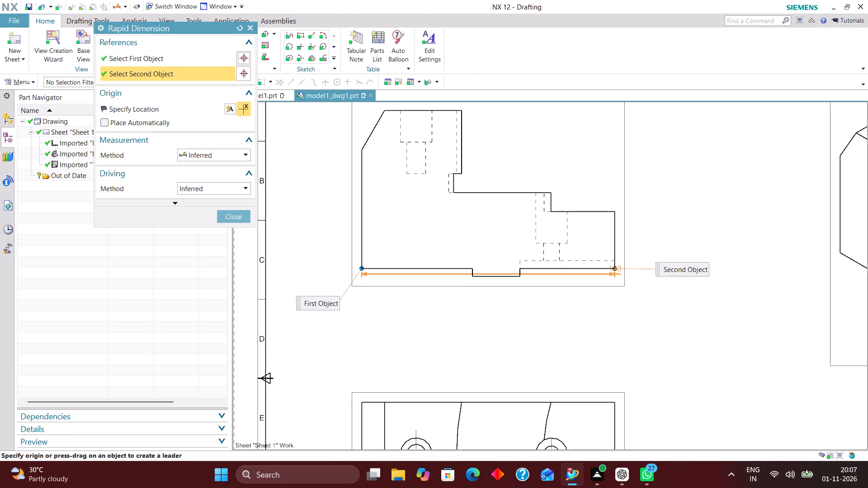
left_click(485, 342)
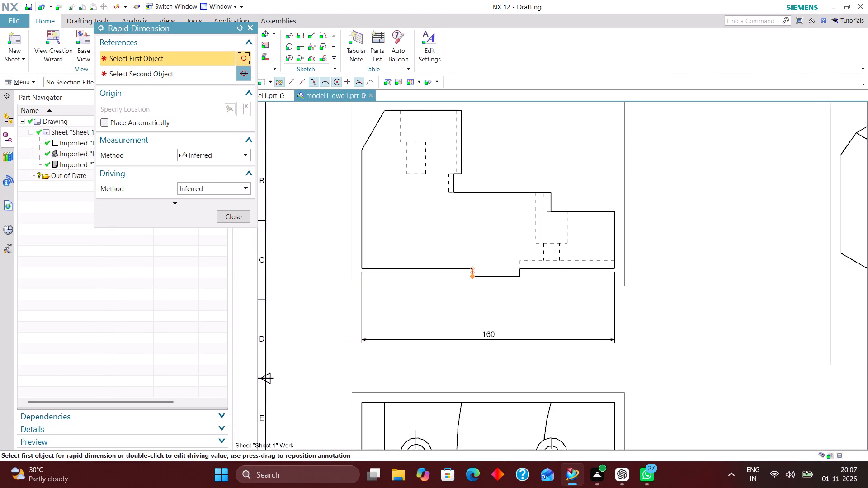
Dimension the width and depth of the tongue projecting from the front view's bottom edge.
left_click(470, 276)
left_click(519, 278)
left_click(499, 310)
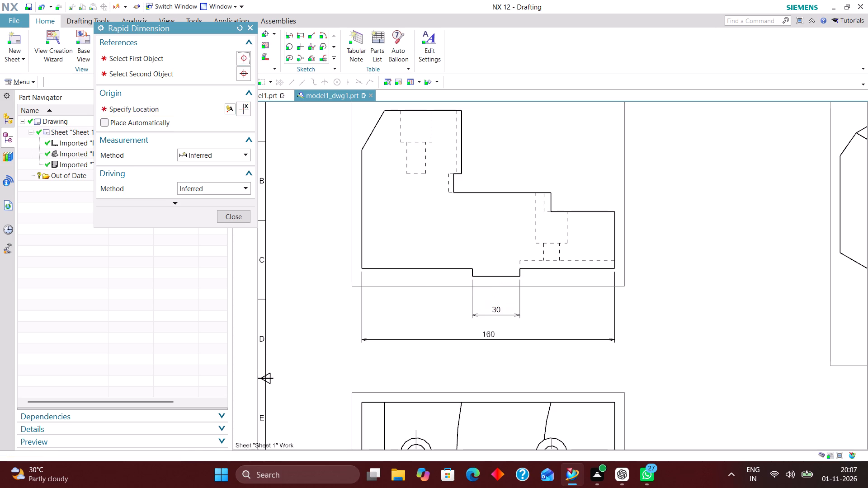
scroll(462, 273, "up", 5)
left_click(495, 283)
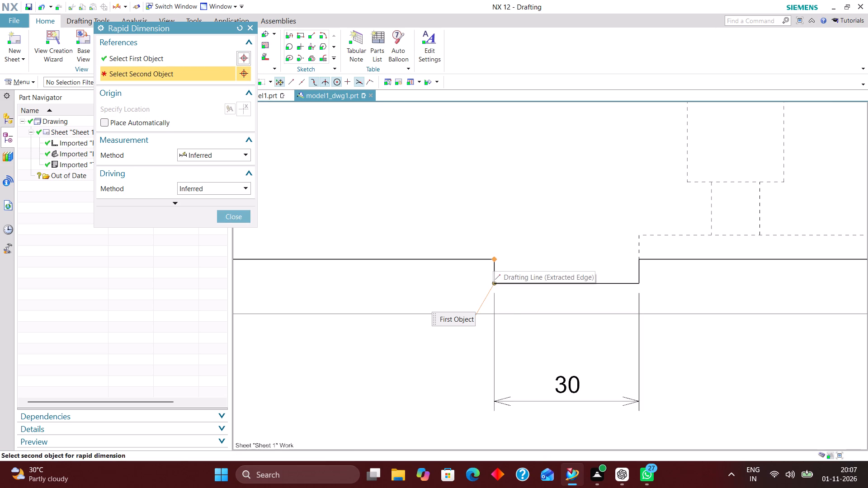
left_click(492, 259)
left_click(349, 418)
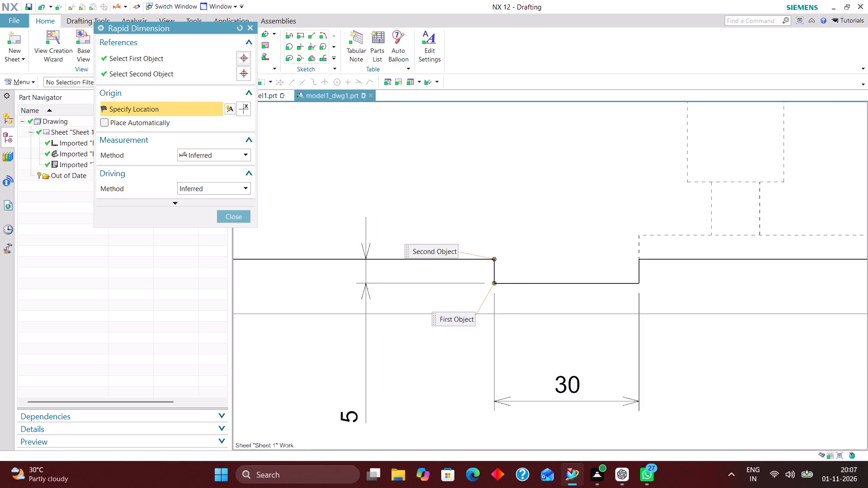
Dimension the height of the front view's far-right vertical edge, placing it to the right of the view.
scroll(415, 370, "down", 6)
scroll(552, 356, "up", 3)
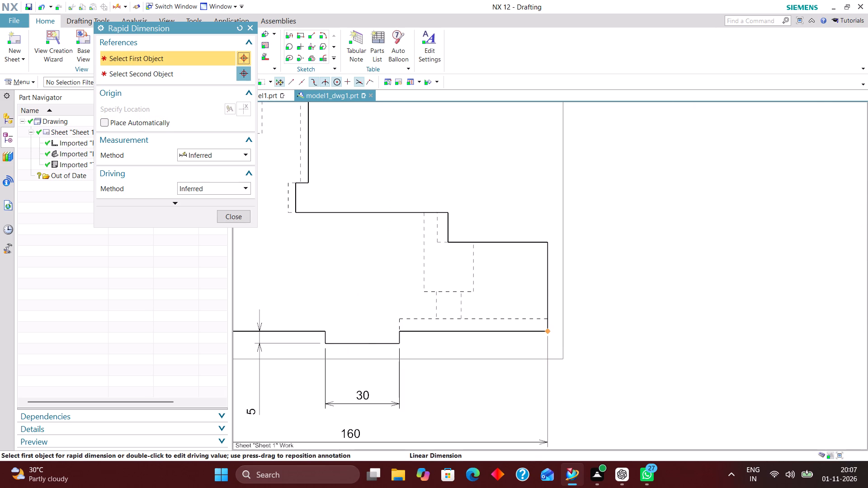
left_click(549, 332)
left_click(549, 241)
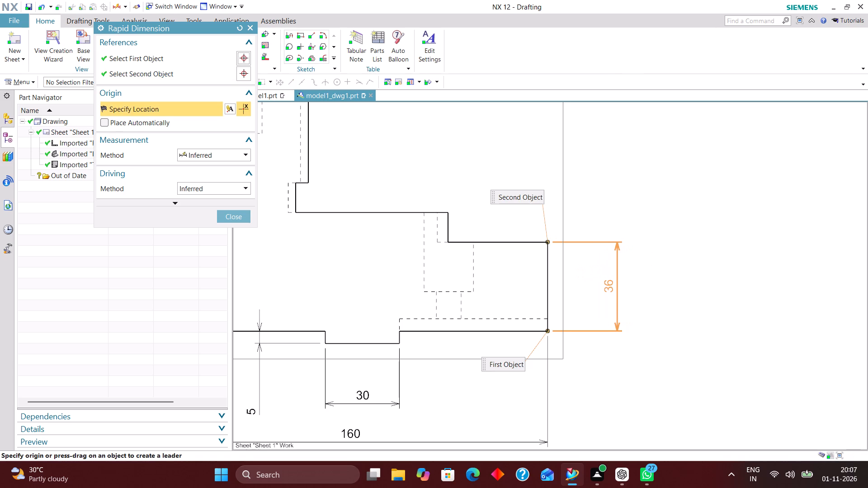
left_click(609, 282)
Dimension the height of the small step above the right-hand block, placed directly above the right edge's height dimension.
scroll(667, 361, "down", 3)
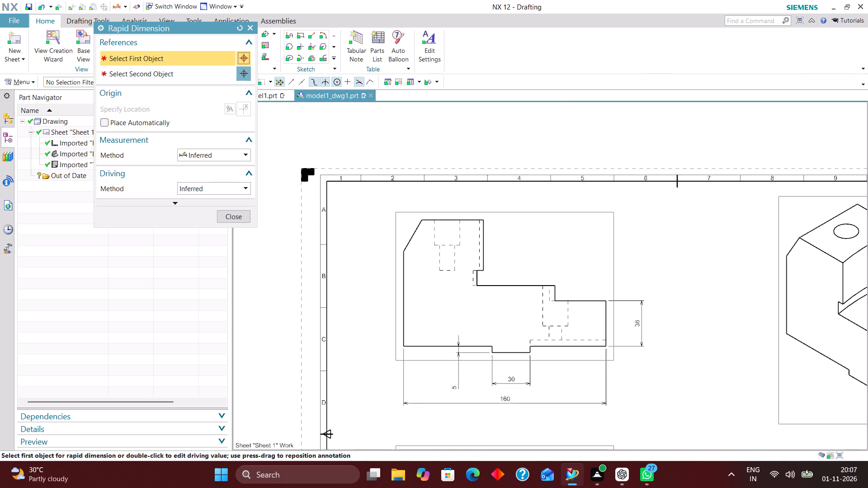
scroll(567, 303, "up", 4)
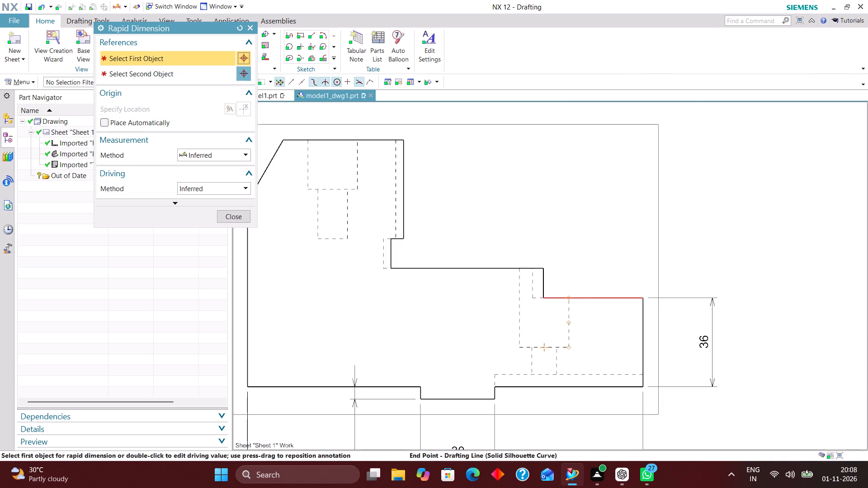
scroll(581, 299, "down", 2)
scroll(568, 284, "up", 4)
left_click(547, 271)
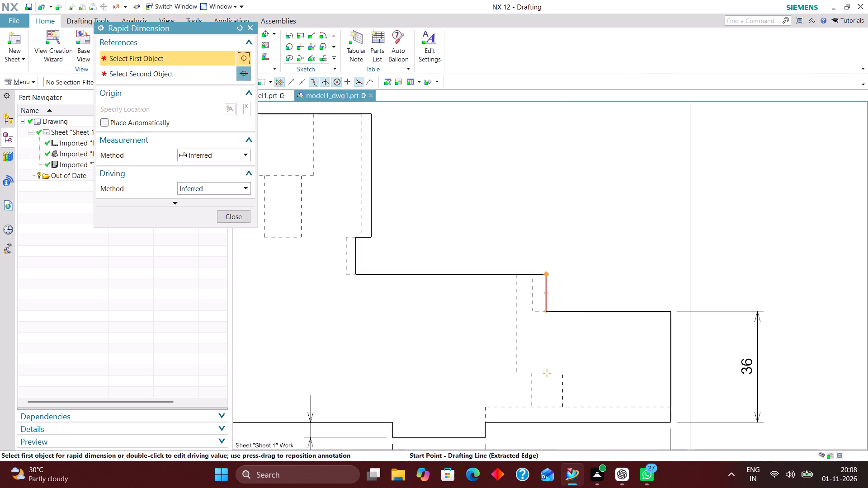
left_click(546, 311)
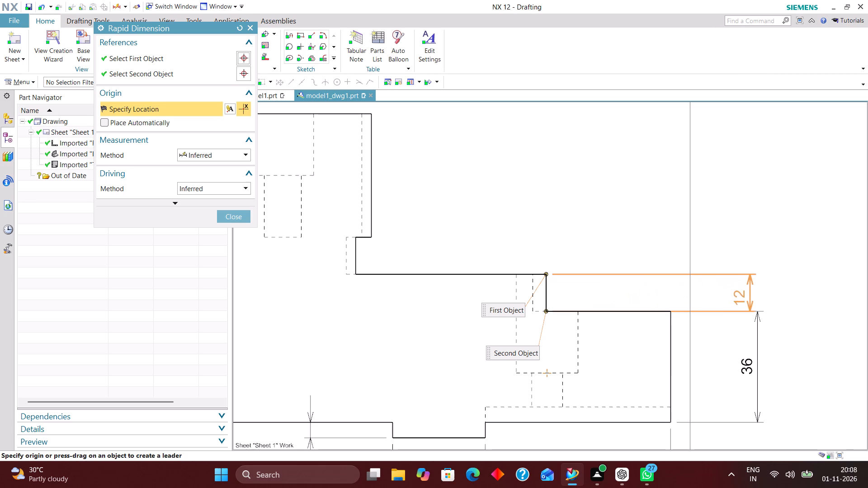
left_click(744, 293)
Dimension the height of the undercut below the front view's upper block, placed to the left of the undercut edge.
scroll(803, 338, "down", 3)
scroll(586, 290, "up", 3)
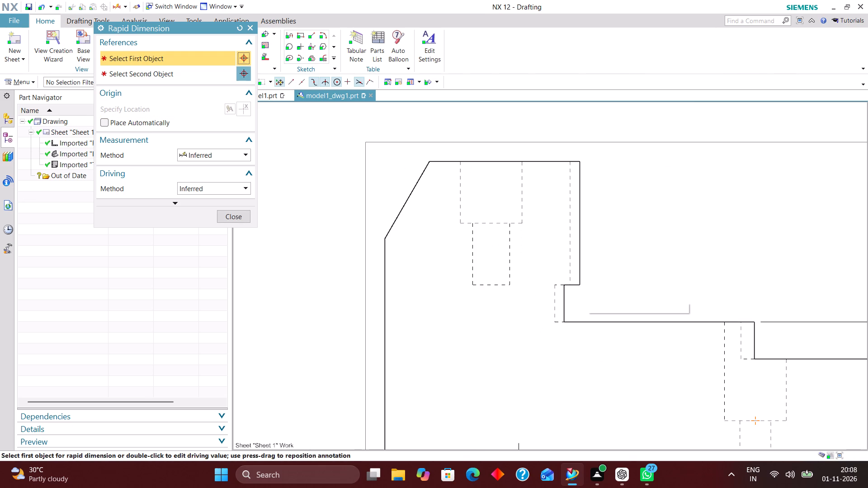
left_click(564, 285)
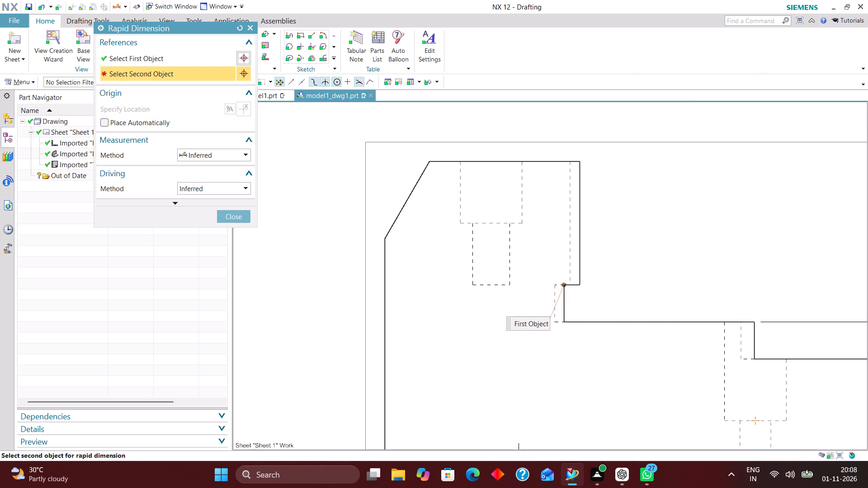
left_click(566, 322)
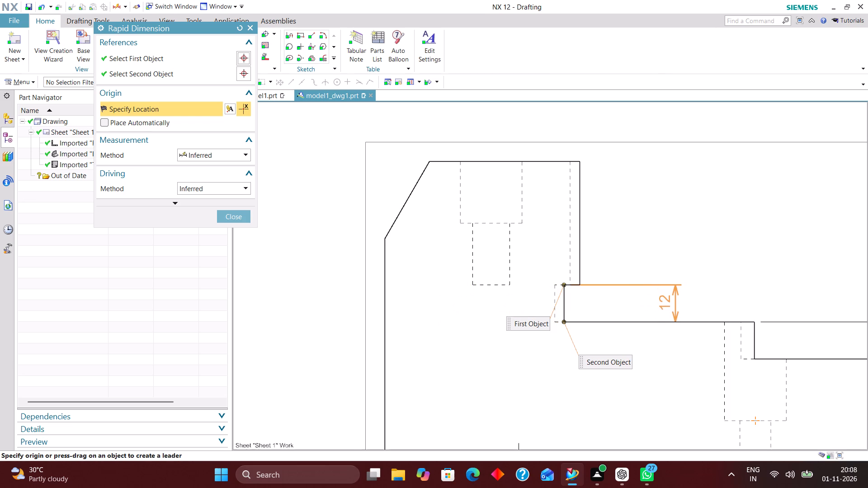
left_click(505, 306)
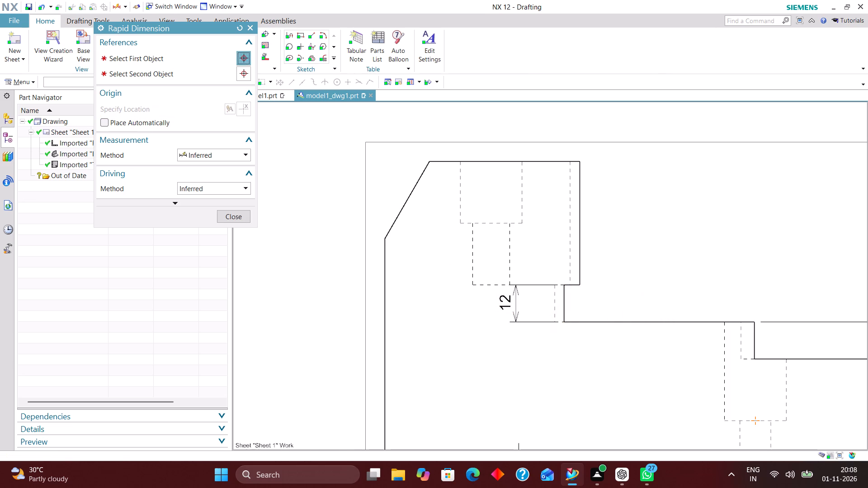
Dimension the height of the upper block's right edge in the front view, placed to its right, and finish dimensioning.
scroll(576, 366, "down", 2)
left_click(582, 316)
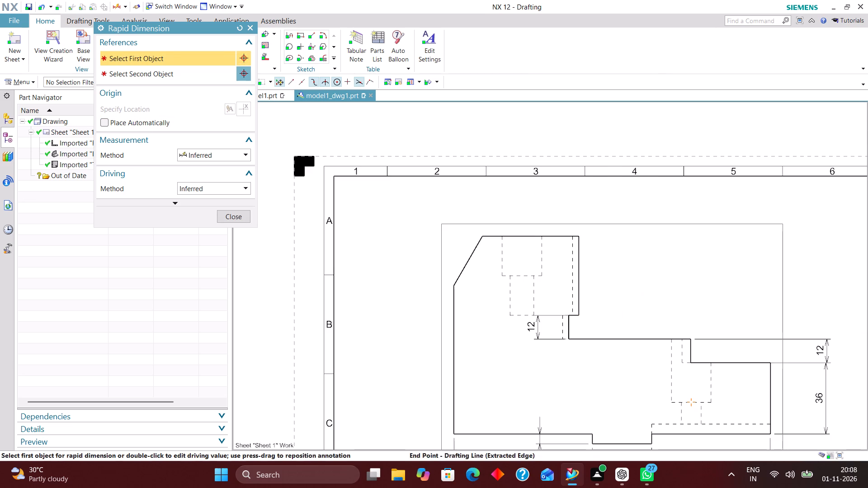
left_click(581, 235)
left_click(644, 276)
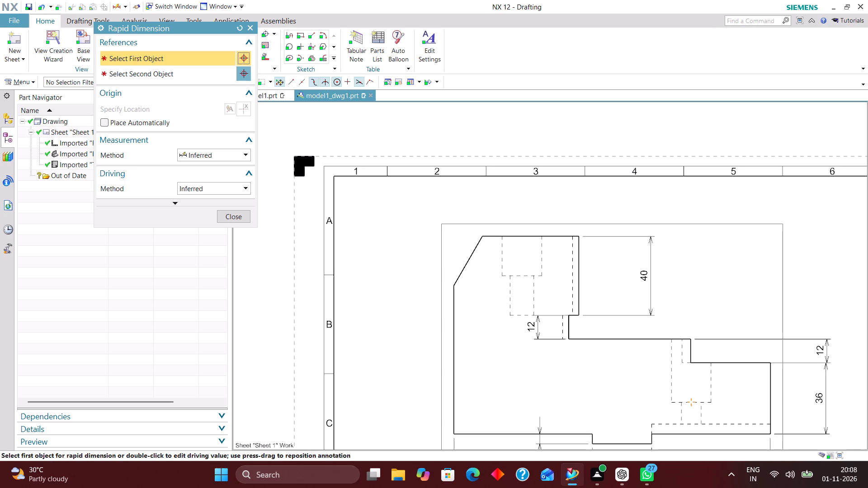
left_click(240, 215)
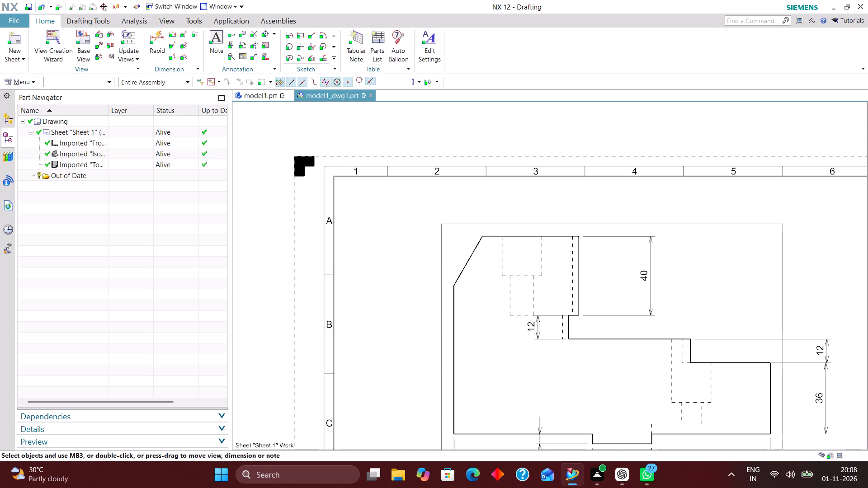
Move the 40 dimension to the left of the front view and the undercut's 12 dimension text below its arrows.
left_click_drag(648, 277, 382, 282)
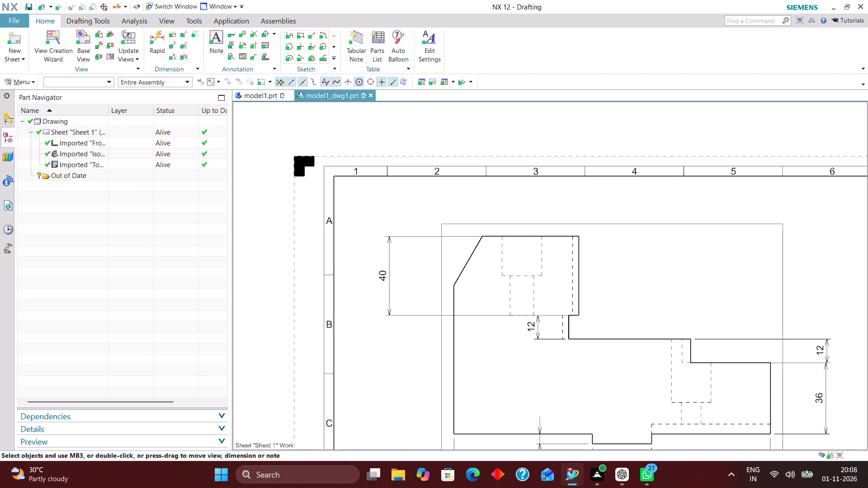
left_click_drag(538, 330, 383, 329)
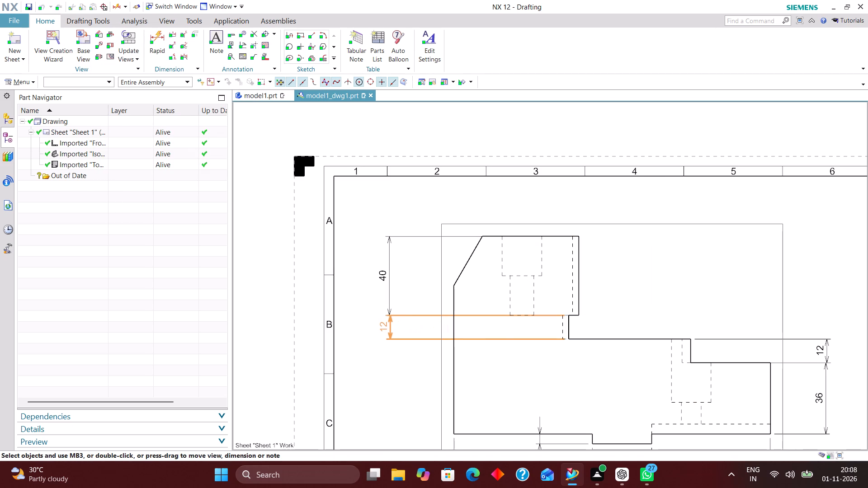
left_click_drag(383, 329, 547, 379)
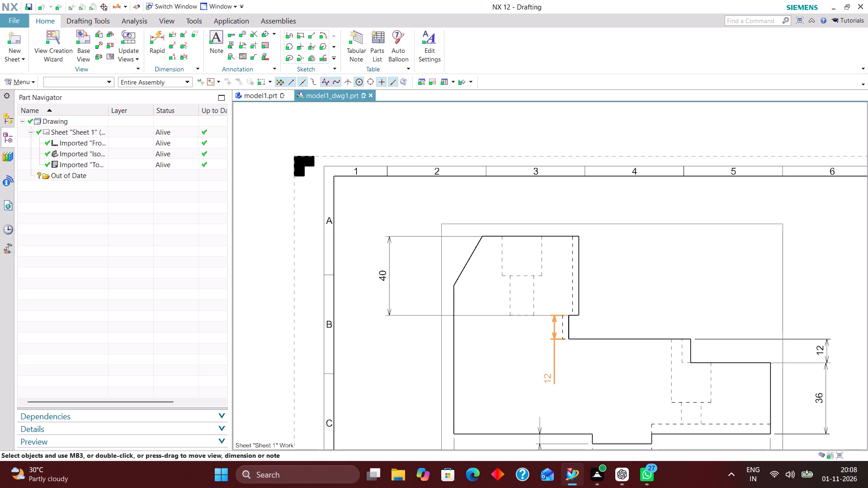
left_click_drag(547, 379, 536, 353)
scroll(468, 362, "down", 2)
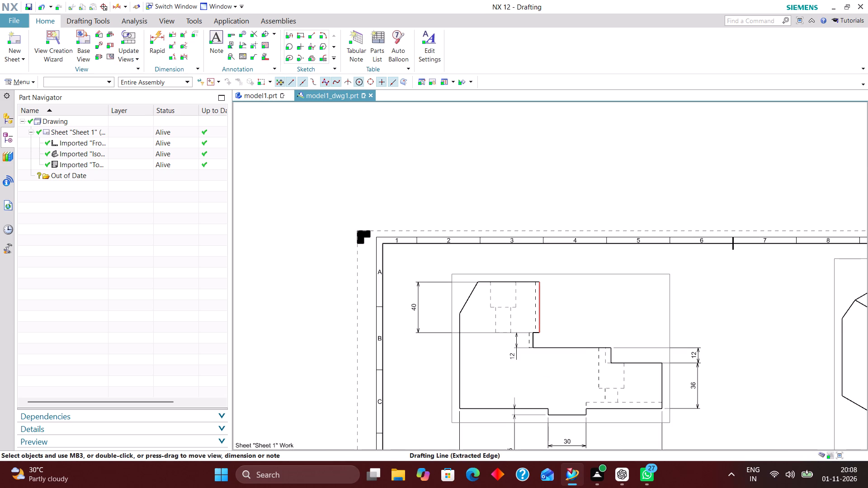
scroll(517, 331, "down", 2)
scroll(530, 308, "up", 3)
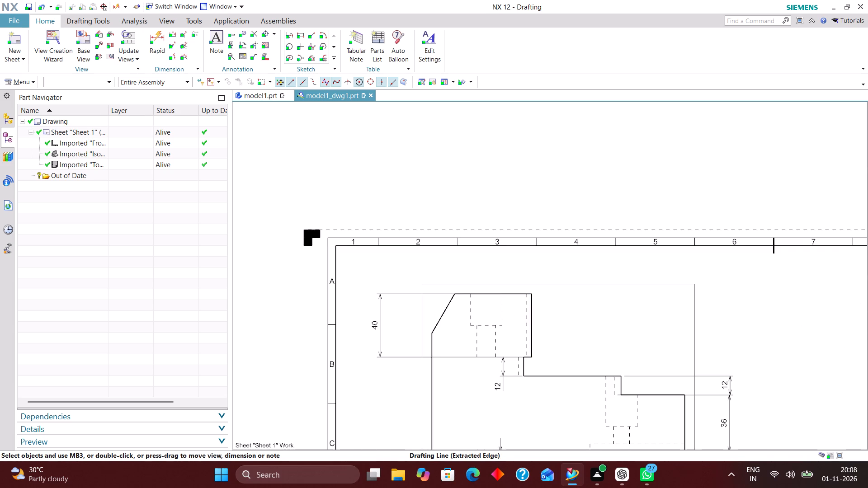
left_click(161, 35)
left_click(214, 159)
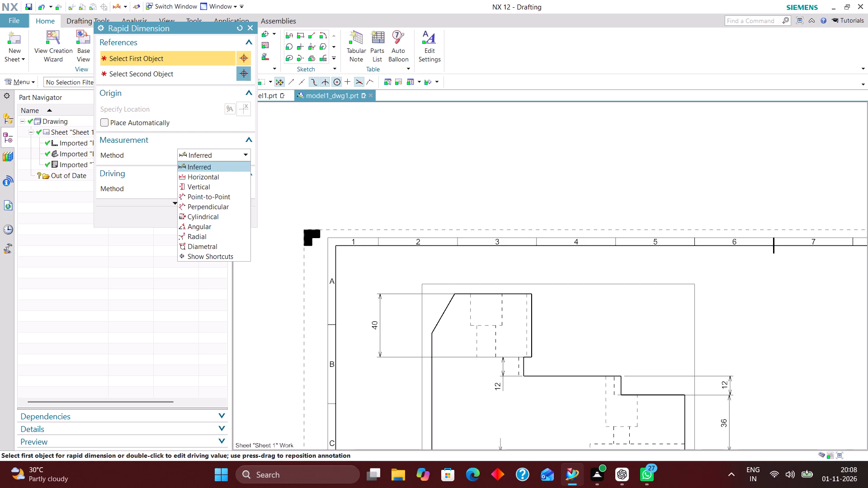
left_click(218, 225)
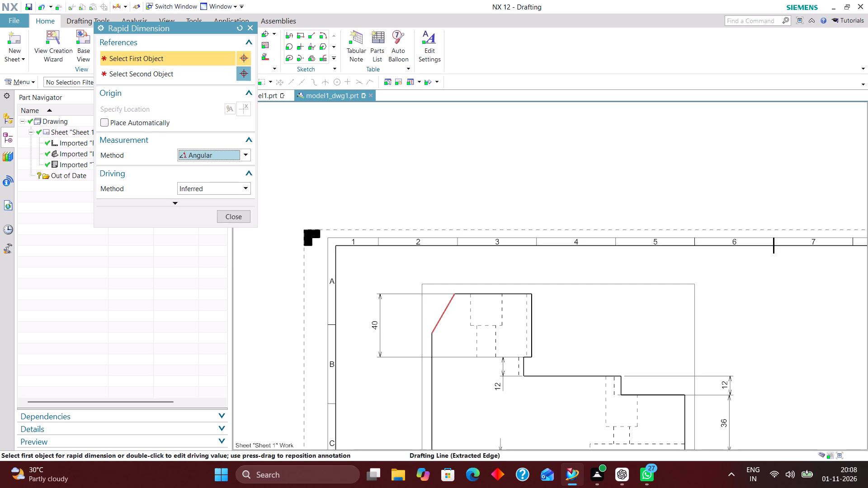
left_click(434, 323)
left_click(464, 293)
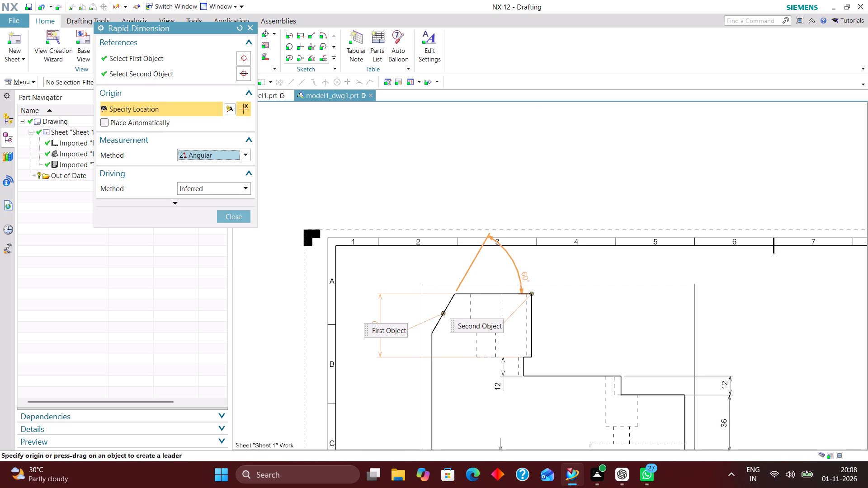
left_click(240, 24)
Add an angular dimension between the front view's left vertical edge and its sloped edge, placed above the view.
left_click(239, 148)
left_click(233, 155)
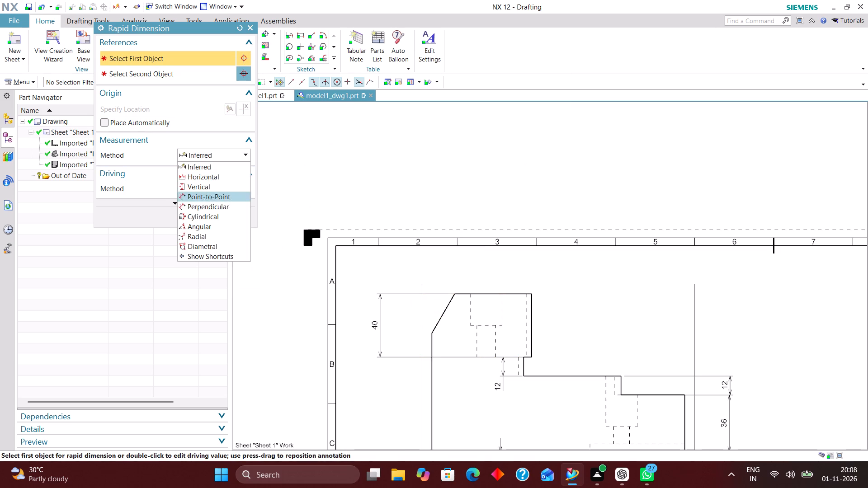
left_click(222, 228)
scroll(433, 343, "up", 4)
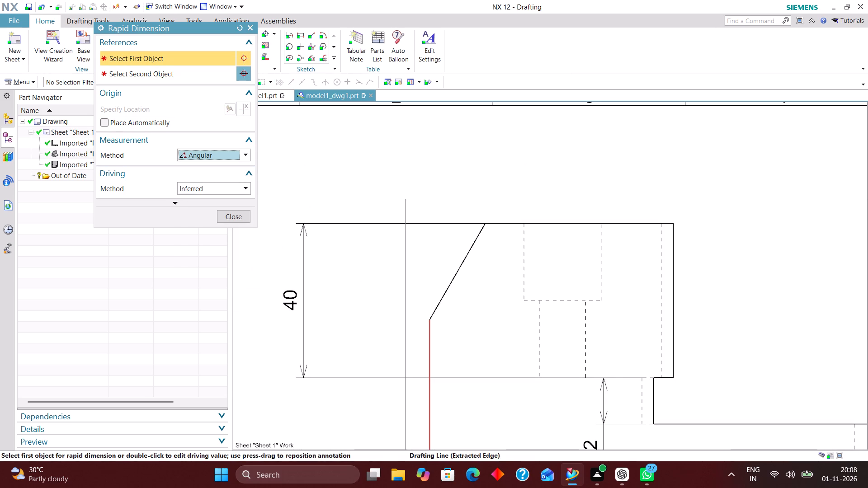
left_click(429, 343)
left_click(438, 302)
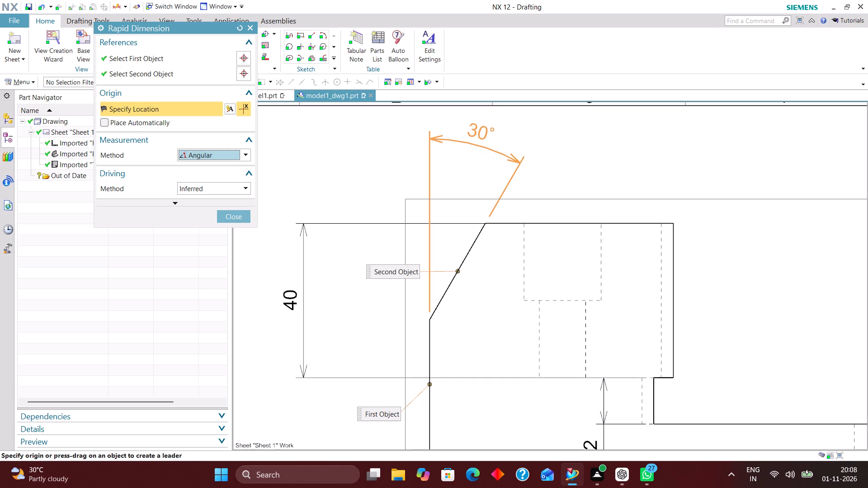
left_click(480, 131)
left_click(232, 212)
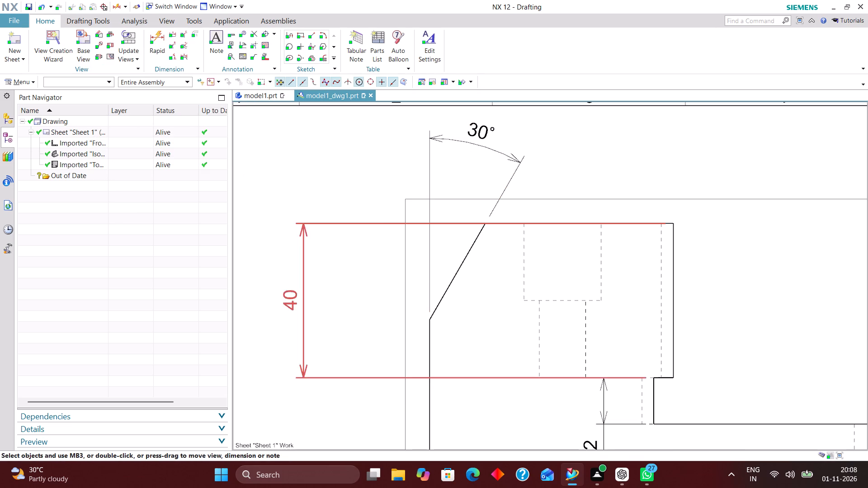
Move the 40 dimension to the right of the upper block in the front view.
scroll(328, 238, "down", 3)
scroll(423, 267, "down", 2)
scroll(446, 277, "up", 2)
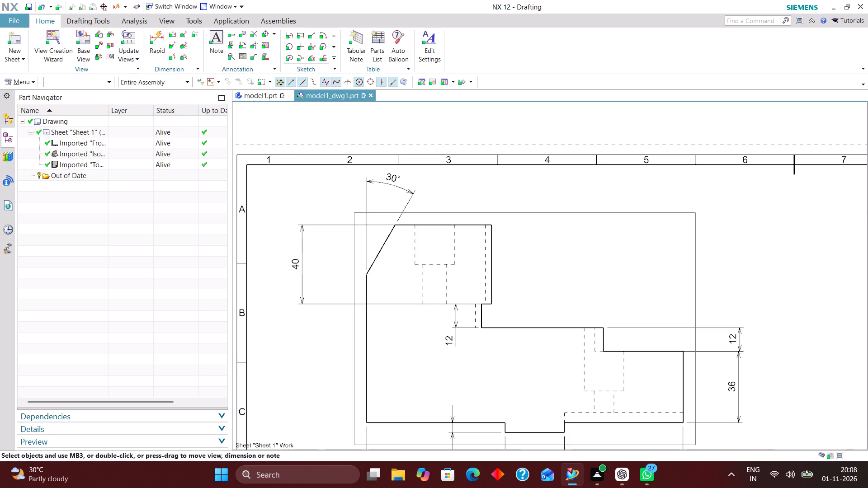
left_click_drag(297, 262, 515, 263)
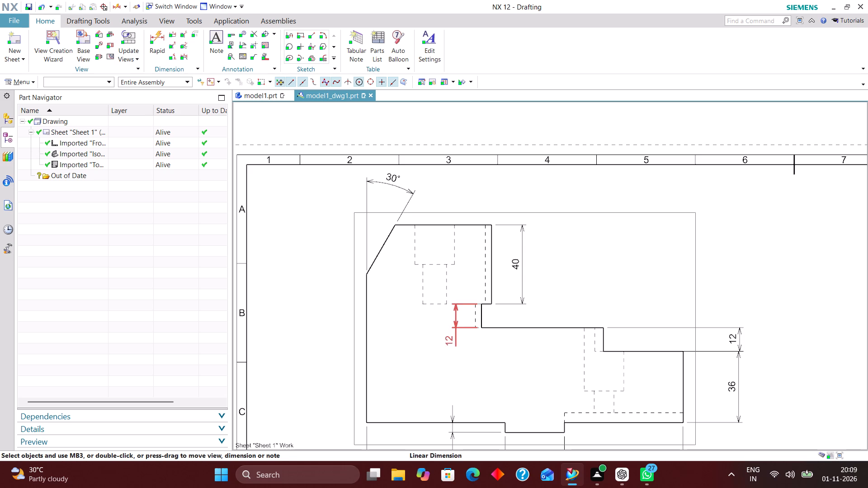
Move the undercut's 12 dimension closer to its edge, with the text above the arrows.
left_click_drag(453, 341, 460, 338)
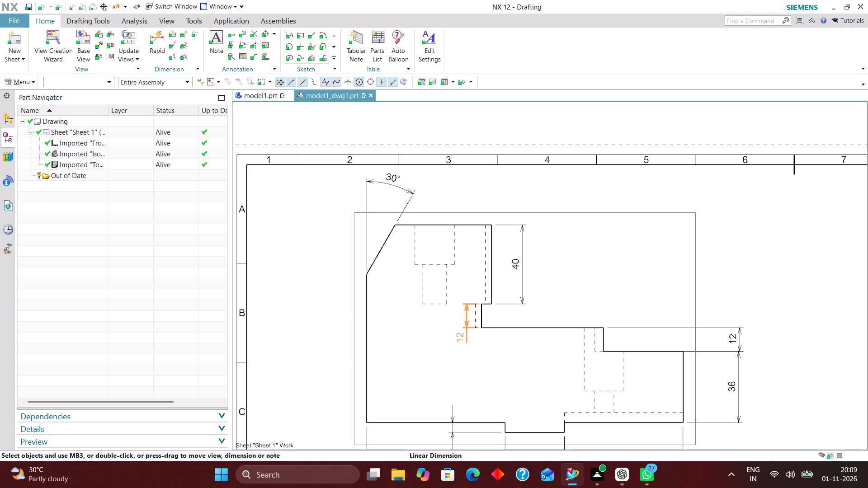
left_click_drag(460, 338, 459, 284)
Set the arrows of the undercut's 12 dimension in the front view to outside and move its text below the arrows.
left_click_drag(459, 284, 458, 284)
double_click(466, 317)
left_click(466, 302)
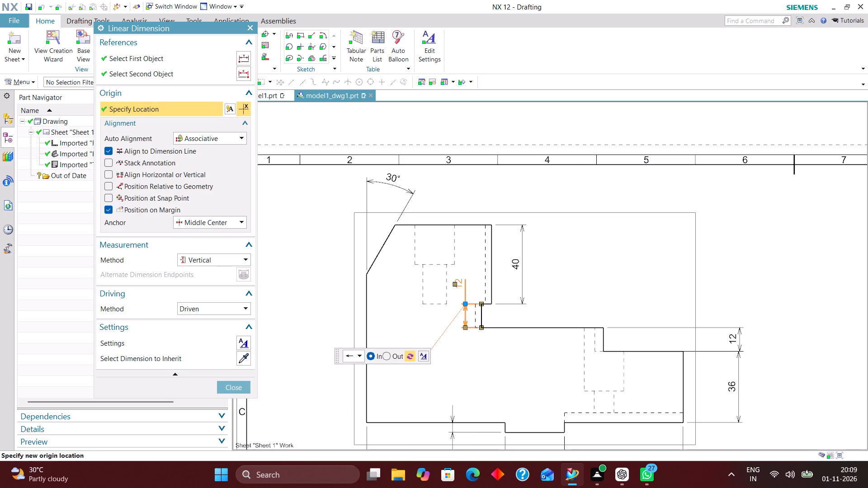
left_click(384, 356)
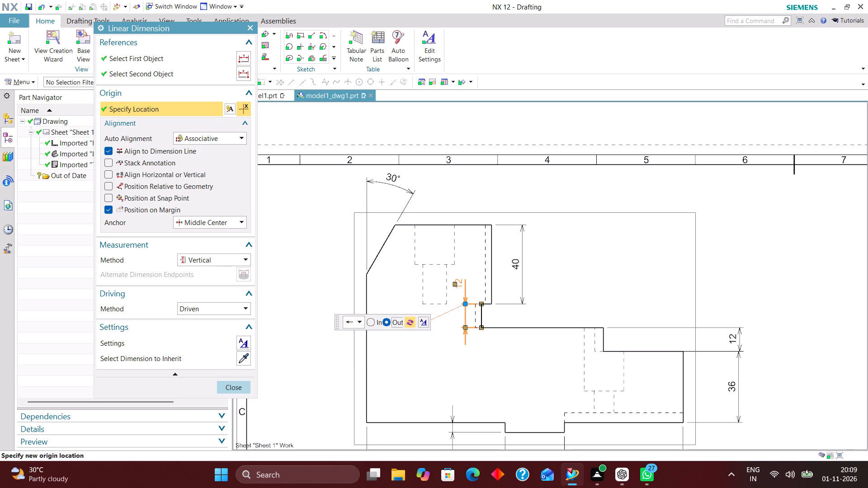
left_click(238, 392)
left_click_drag(458, 281, 457, 352)
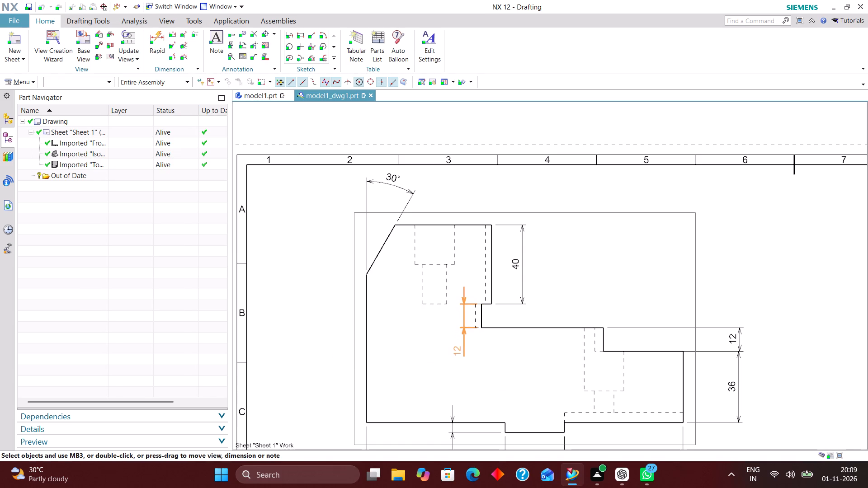
left_click_drag(457, 352, 455, 351)
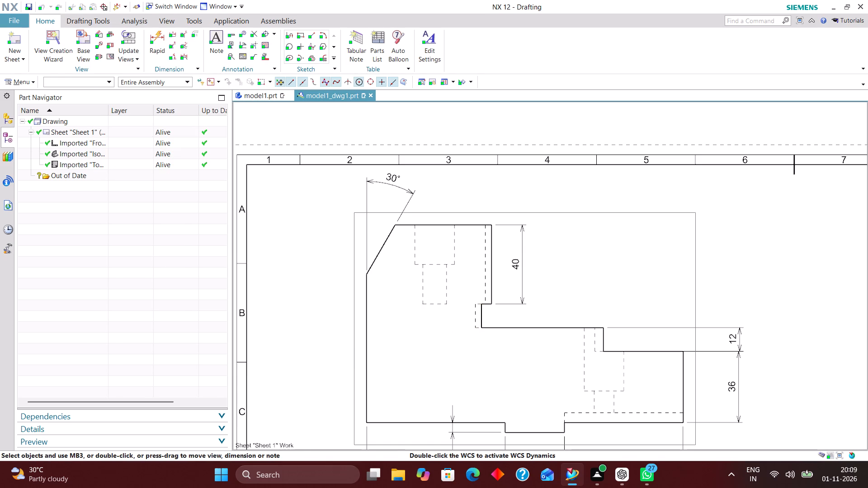
Add an overall height dimension from the sloped edge's top corner to the bottom left corner, placed left of the front view.
scroll(512, 310, "down", 1)
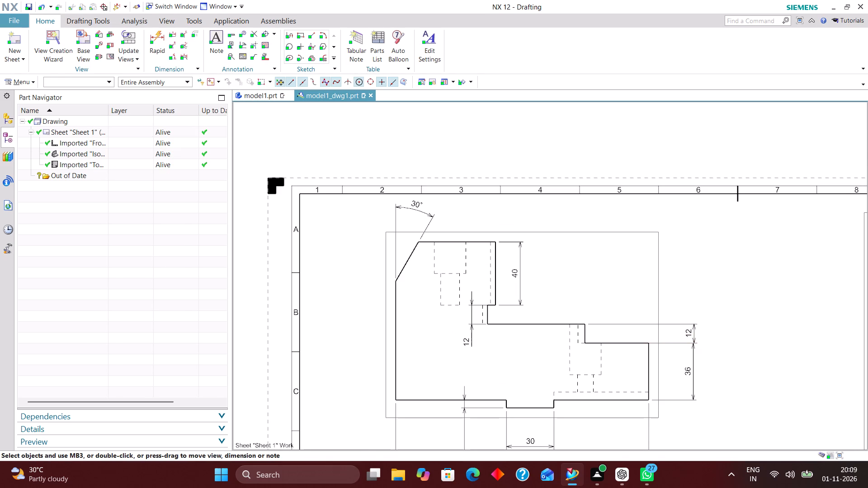
scroll(721, 340, "up", 1)
scroll(640, 285, "down", 1)
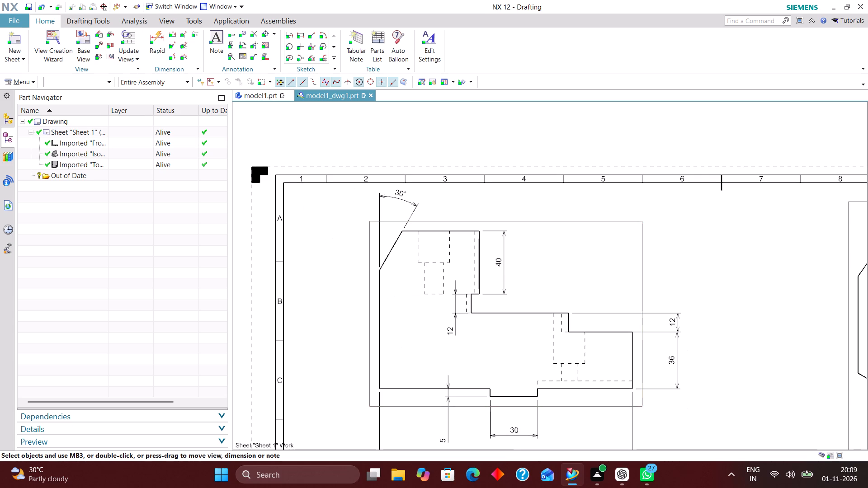
scroll(544, 335, "down", 1)
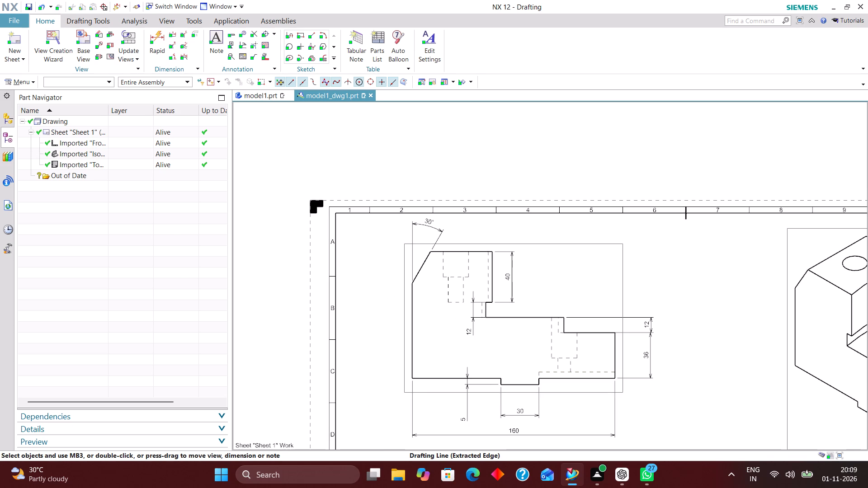
left_click(155, 32)
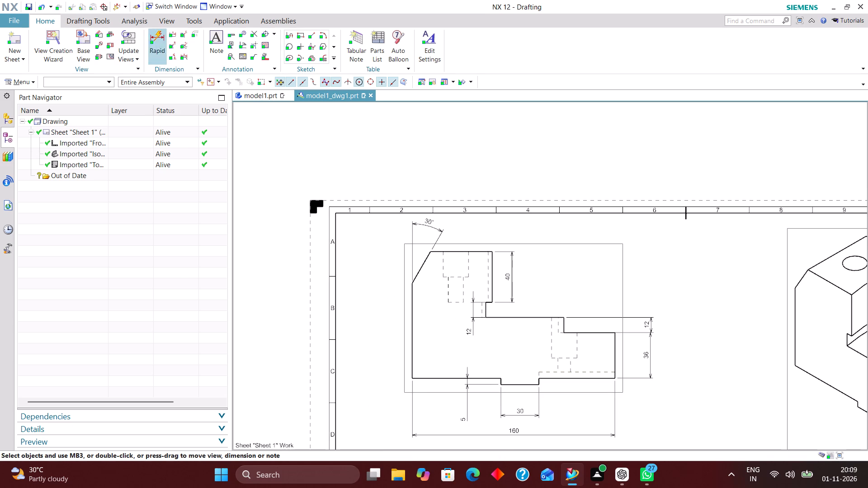
left_click(244, 156)
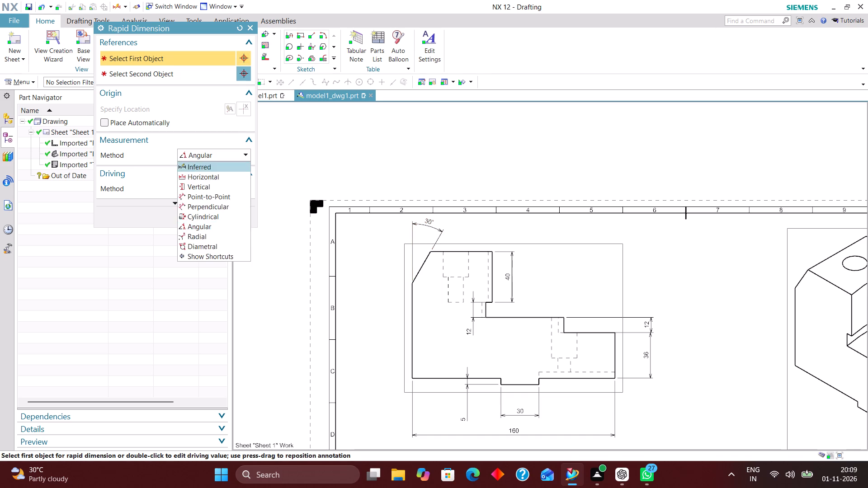
left_click(239, 163)
left_click(430, 252)
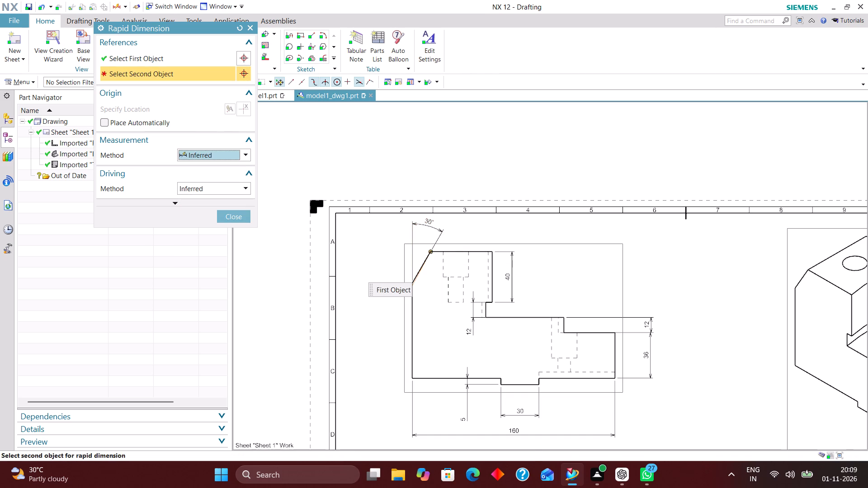
left_click(413, 379)
left_click(377, 319)
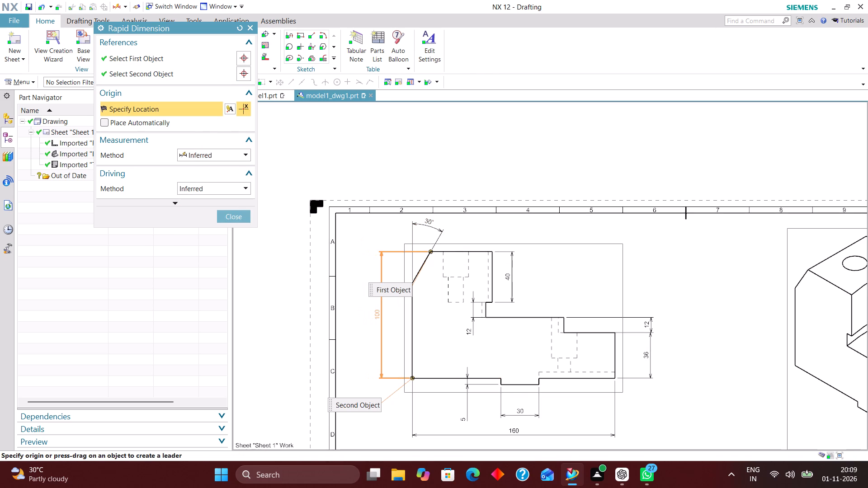
scroll(364, 314, "down", 2)
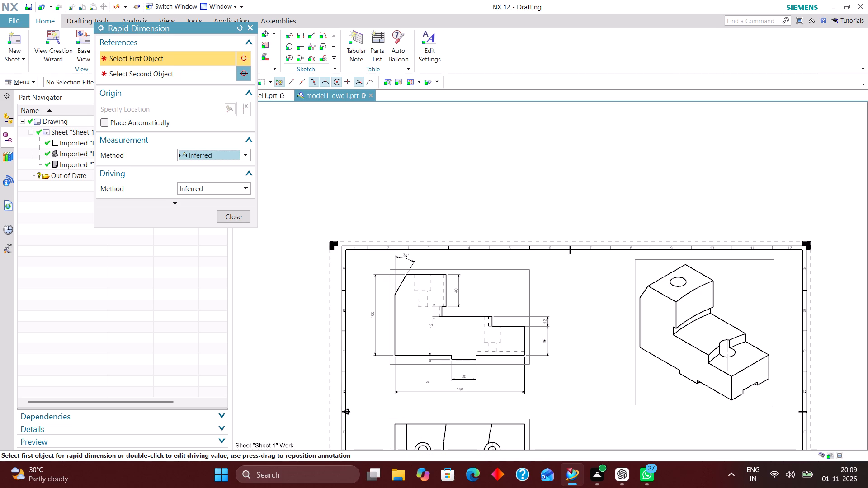
scroll(367, 255, "down", 2)
scroll(413, 257, "up", 2)
scroll(413, 265, "down", 2)
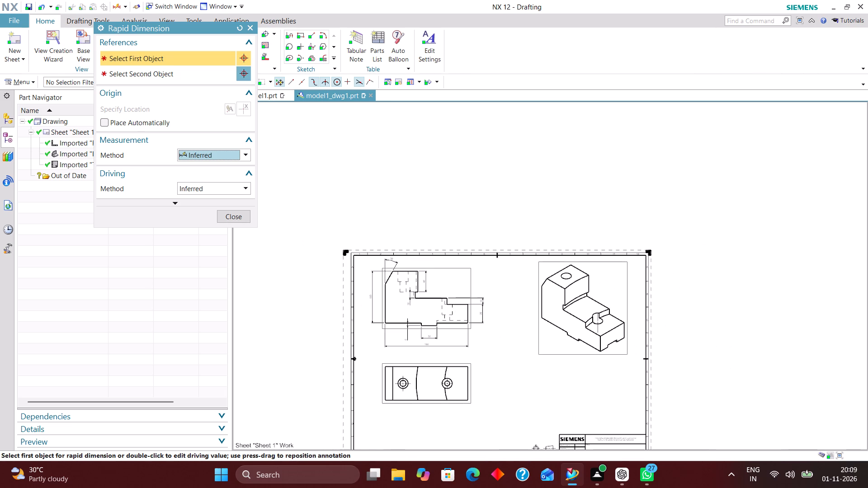
left_click(245, 216)
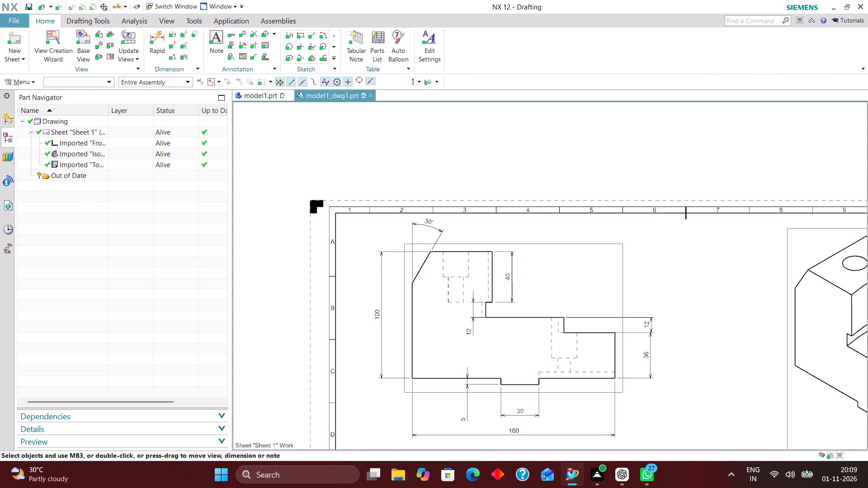
Move the top view lower on the sheet to leave more space beneath the front view.
scroll(290, 209, "down", 3)
right_click_drag(497, 303, 464, 333)
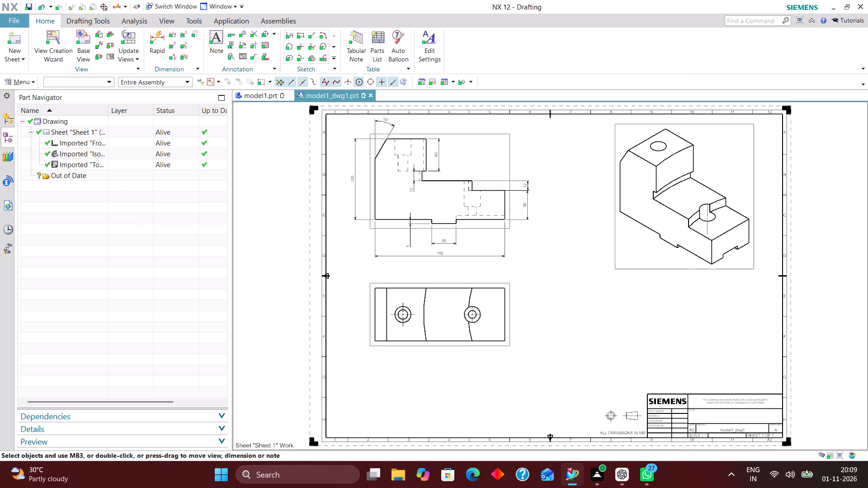
left_click_drag(453, 346, 444, 367)
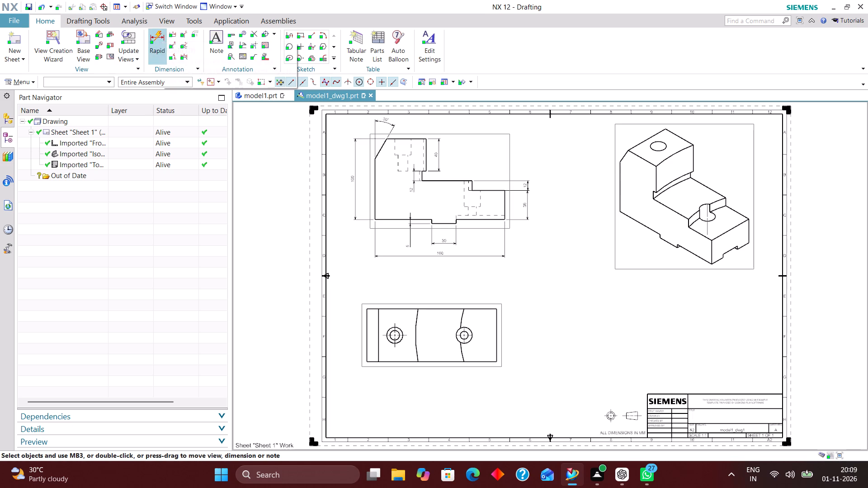
Add a center mark at the center of the top view's left arc, with its extension set to -120.
left_click(264, 33)
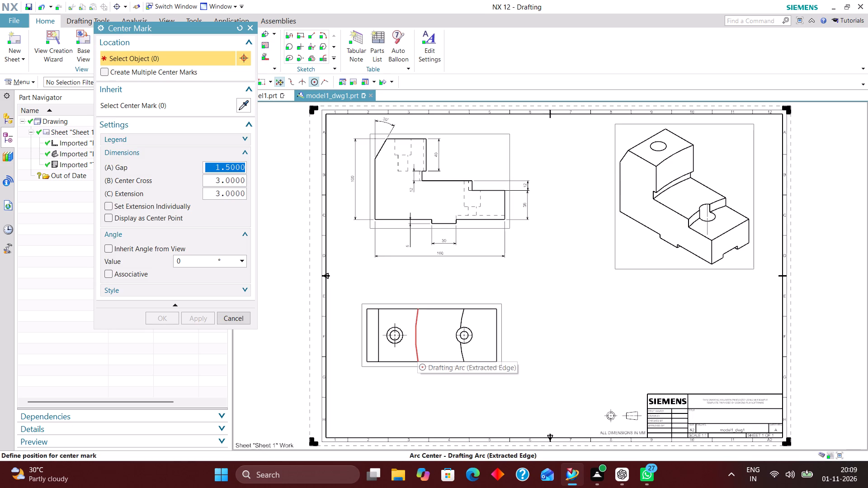
left_click(415, 348)
scroll(496, 283, "down", 2)
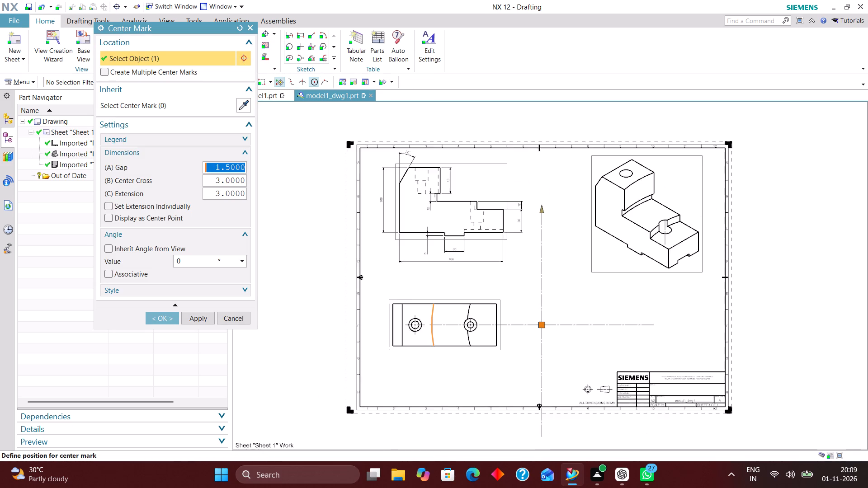
left_click_drag(532, 223, 535, 284)
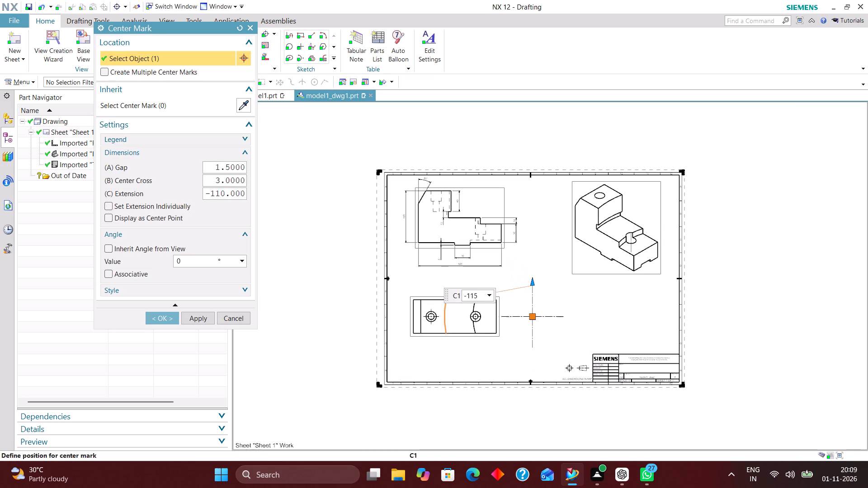
left_click_drag(535, 284, 530, 287)
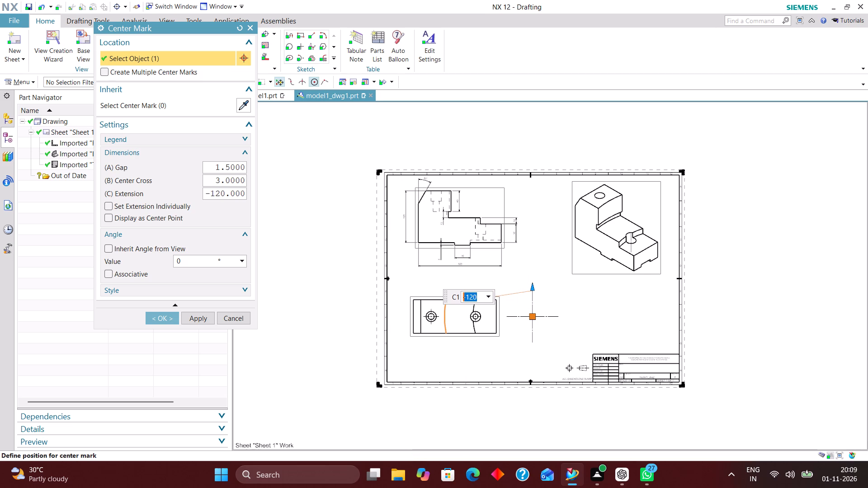
left_click(170, 320)
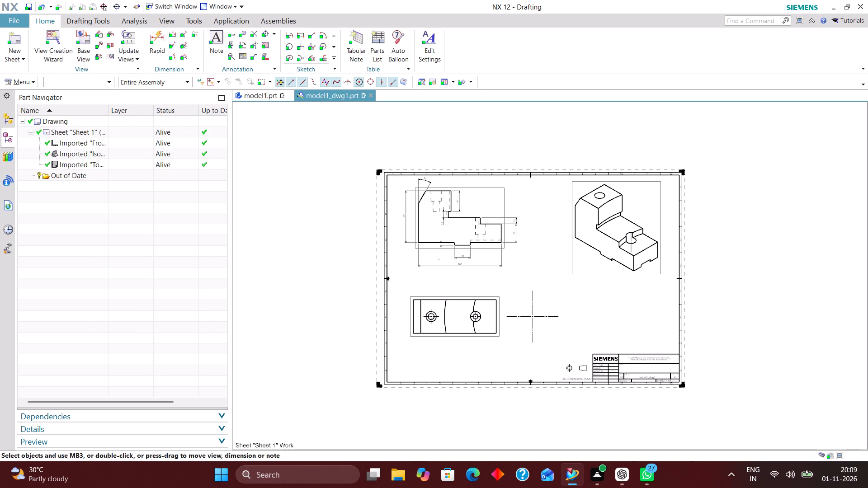
Add radial dimensions to the top view's right and left arcs, with their text placed just beyond the center mark.
scroll(506, 327, "up", 2)
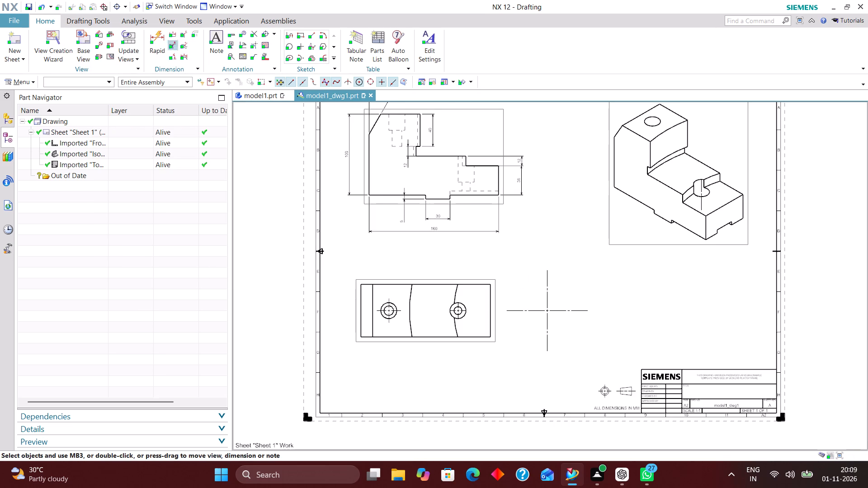
left_click(159, 33)
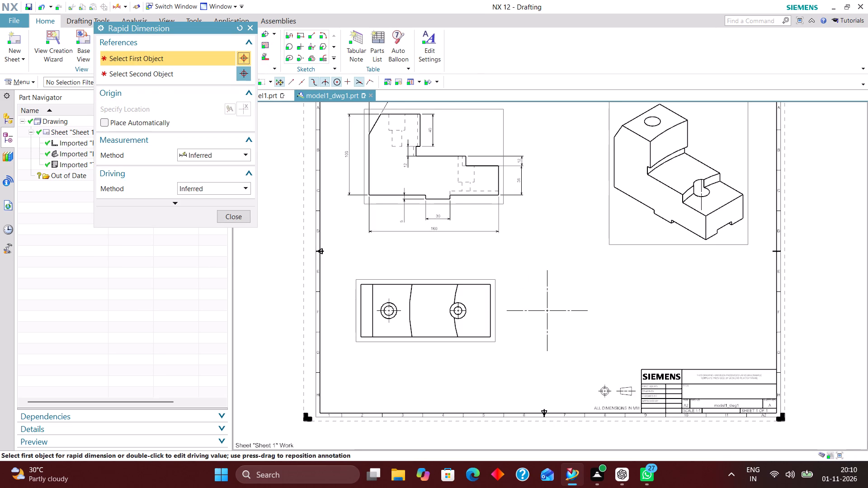
left_click(221, 156)
left_click(223, 233)
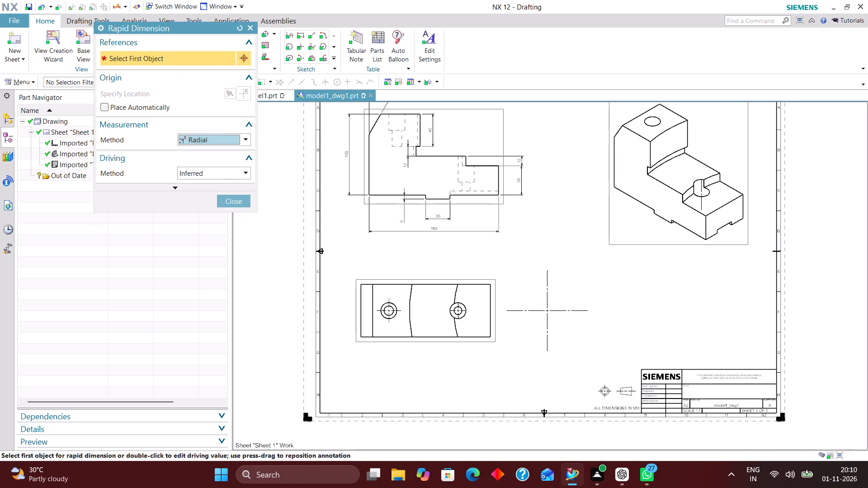
left_click(458, 329)
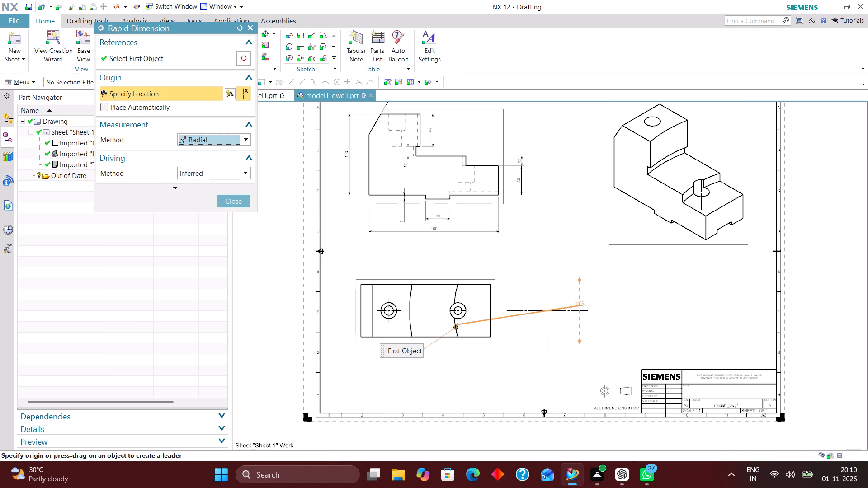
left_click(581, 303)
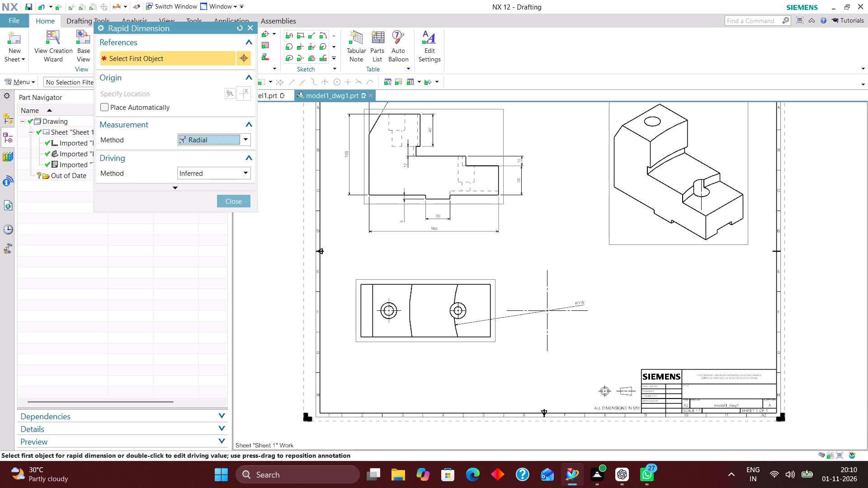
left_click(411, 328)
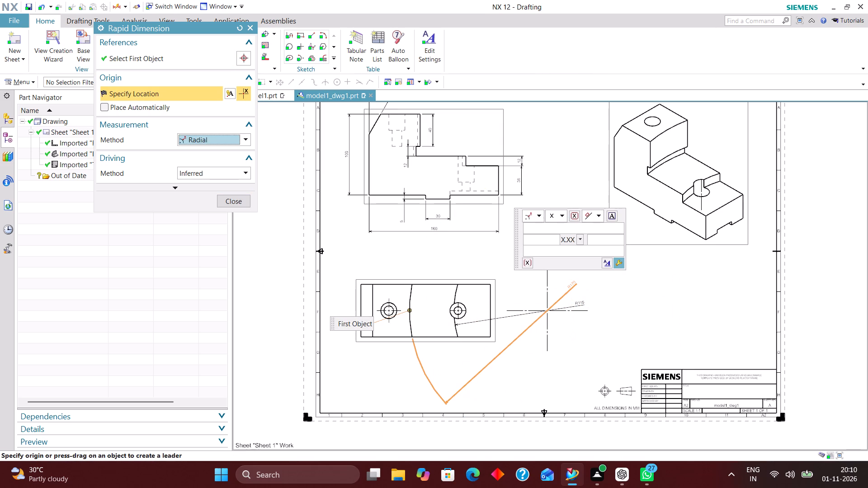
left_click(580, 288)
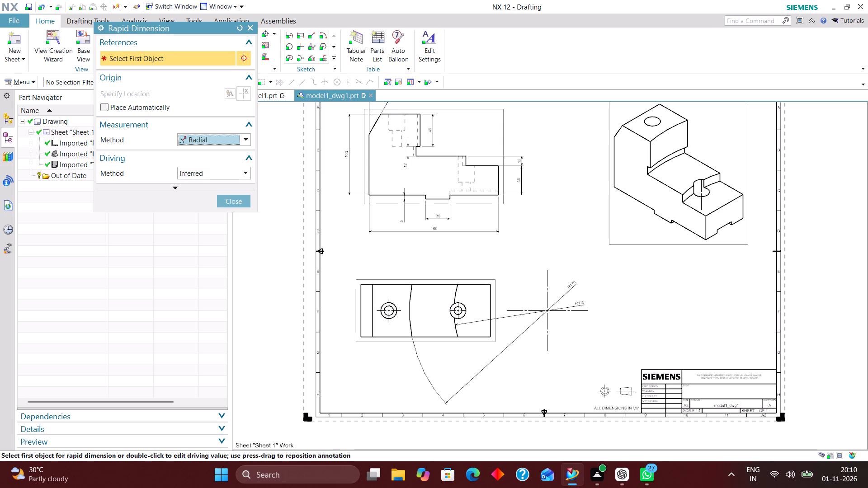
left_click(235, 202)
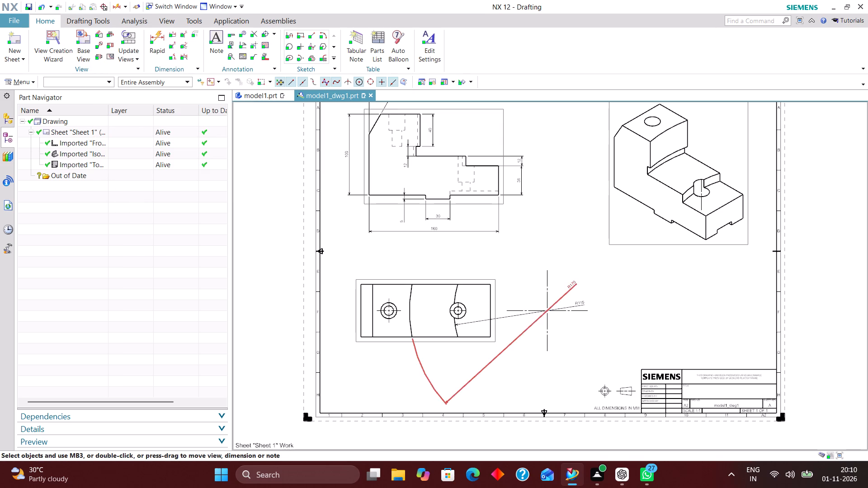
Move the left arc's radial dimension text to the upper left, outside the top view.
left_click_drag(574, 283, 386, 280)
left_click(381, 276)
left_click(366, 257)
left_click_drag(363, 254, 350, 235)
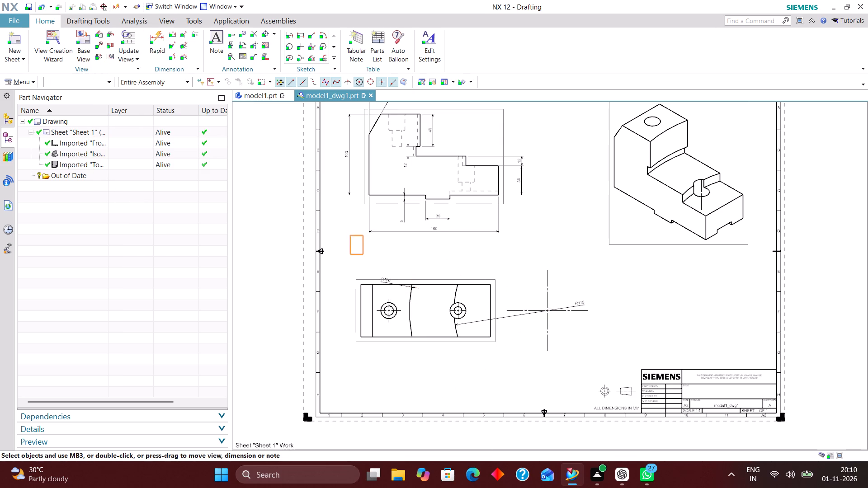
left_click_drag(350, 235, 359, 244)
scroll(385, 285, "up", 5)
left_click_drag(387, 274, 373, 258)
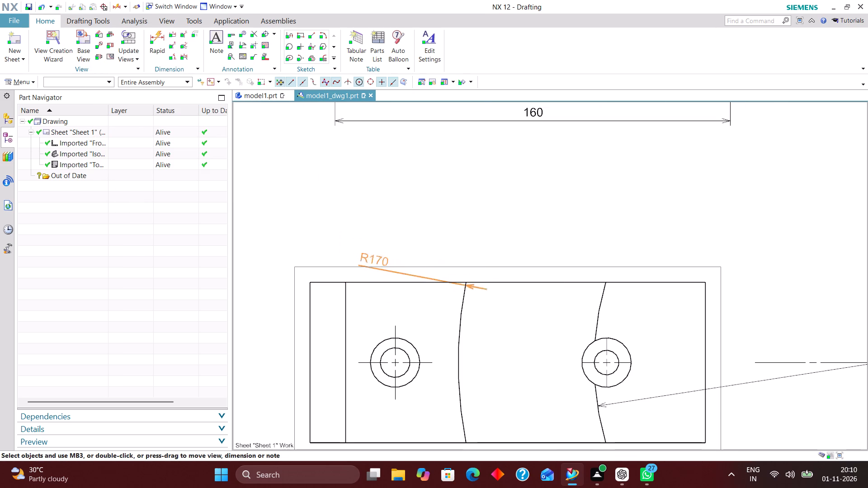
left_click_drag(373, 258, 296, 191)
scroll(542, 283, "down", 3)
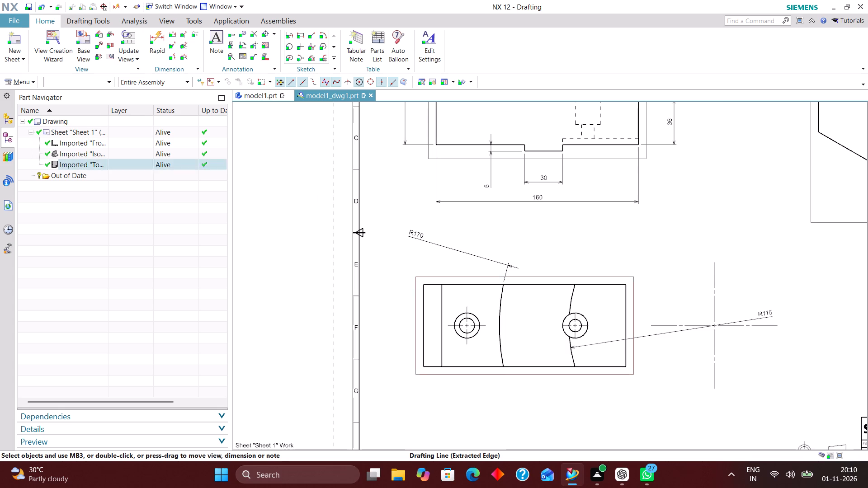
Edit the left arc's radial dimension in the top view so its dimension line extends to the arc's center.
double_click(513, 267)
left_click(311, 252)
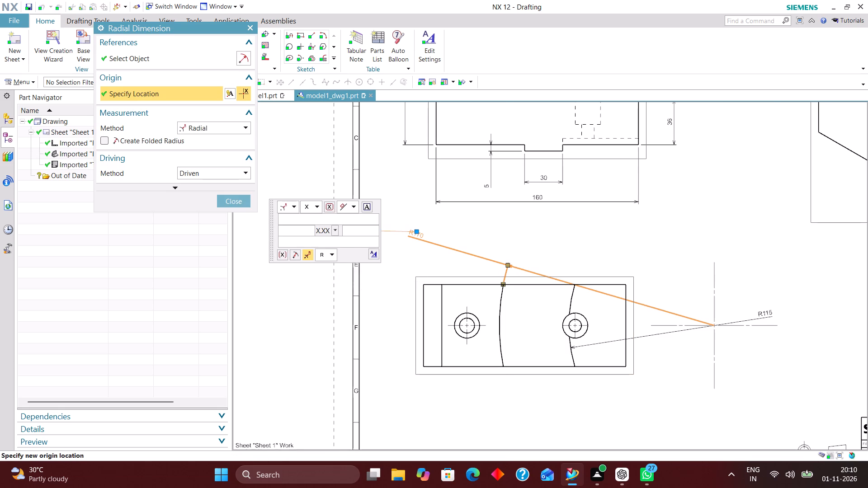
scroll(385, 321, "down", 1)
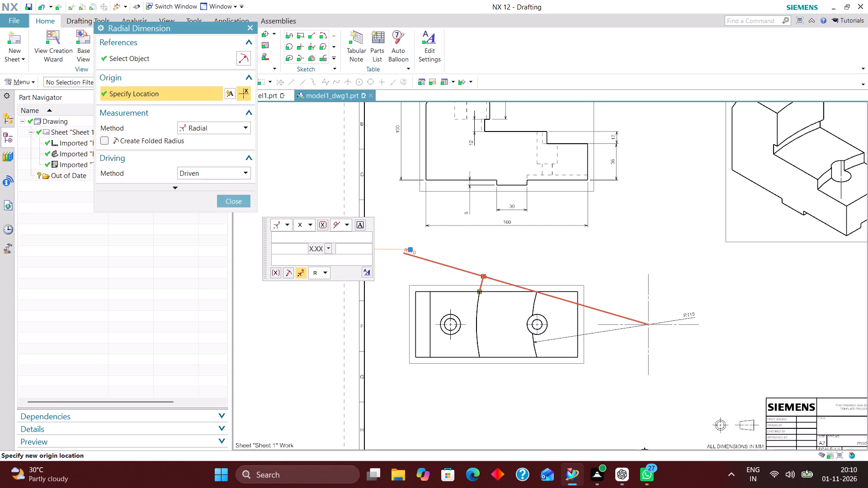
left_click(484, 276)
left_click(415, 207)
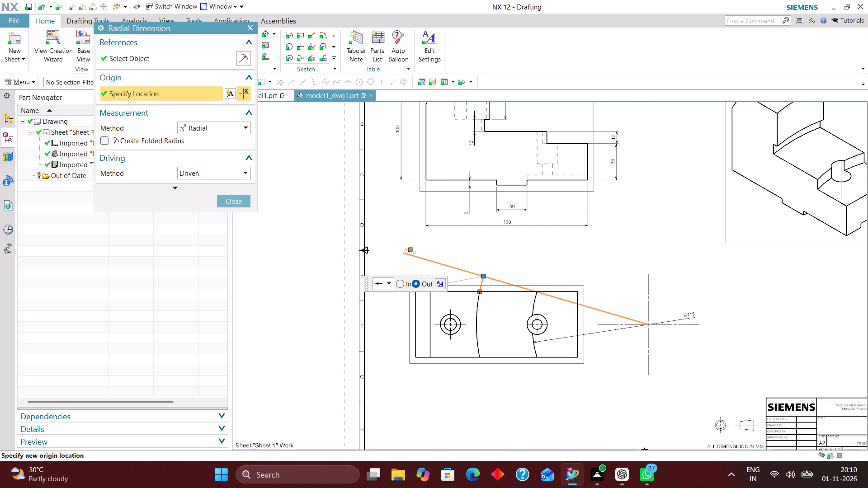
left_click(239, 203)
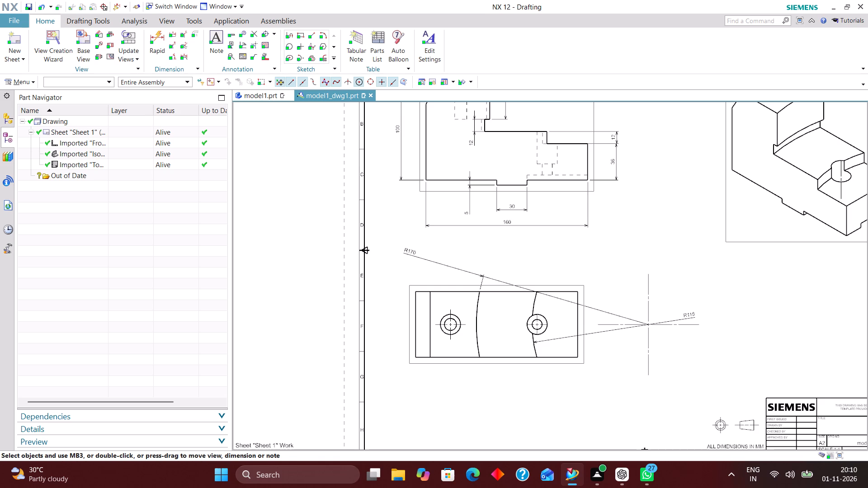
Extend the right arc's radial dimension line to the arc's center and place its text above the top view.
left_click_drag(693, 314, 546, 316)
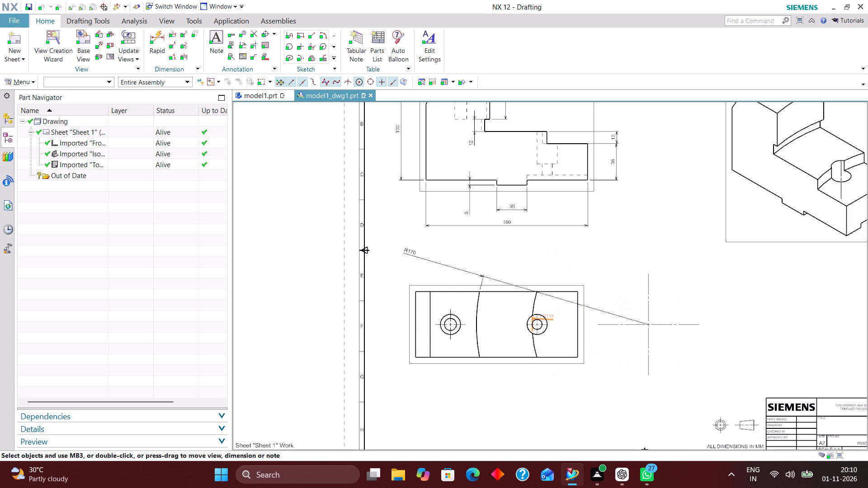
left_click_drag(546, 316, 497, 311)
double_click(499, 313)
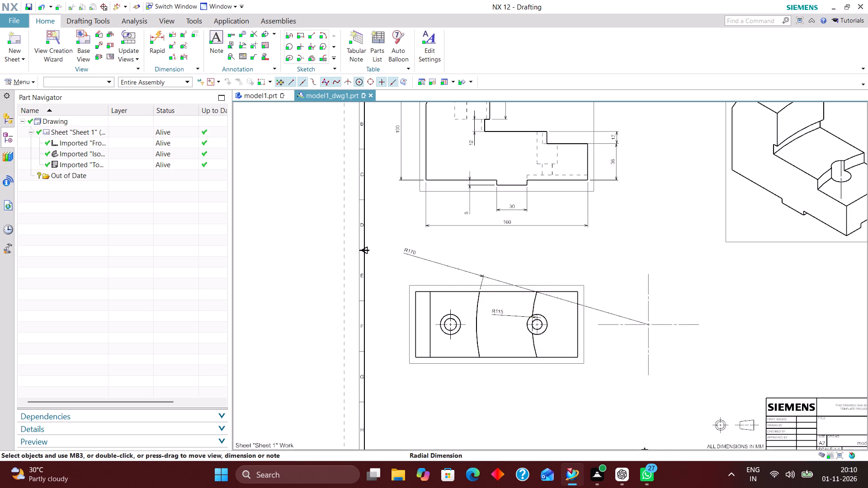
left_click(394, 381)
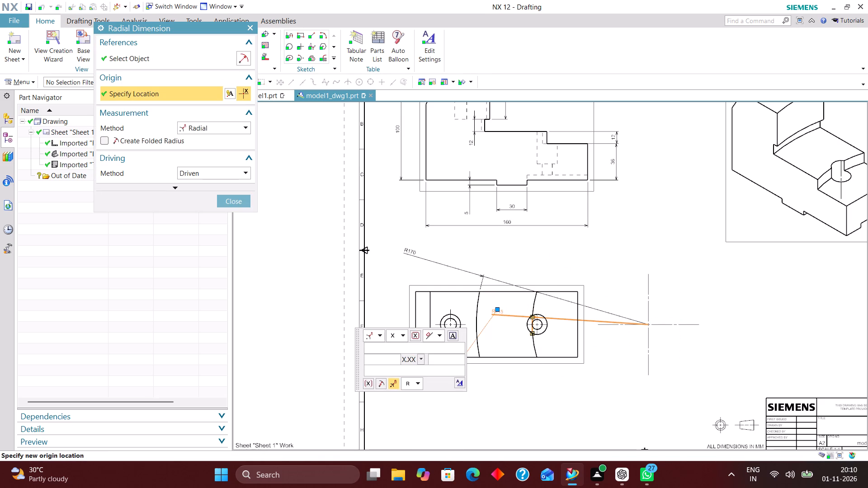
left_click(236, 202)
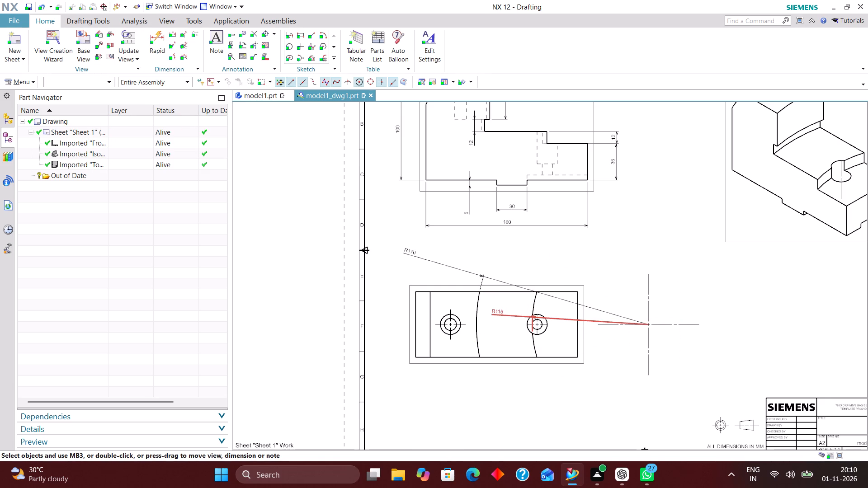
left_click_drag(495, 312, 528, 263)
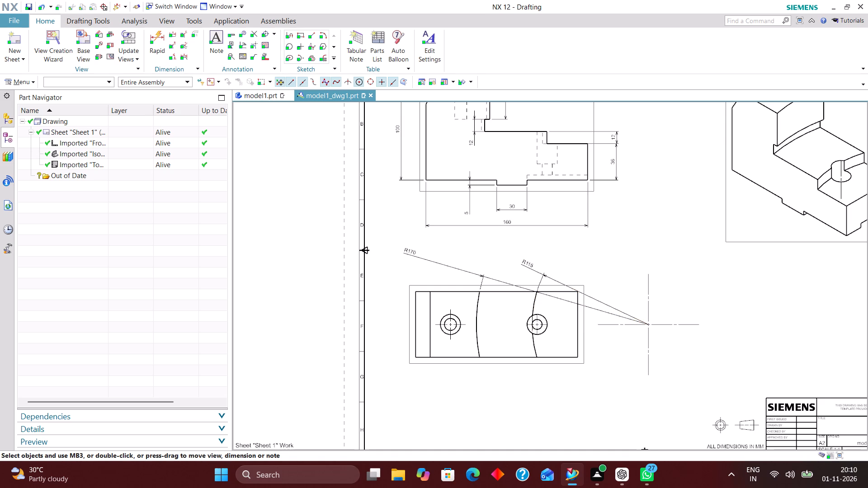
Add inferred rapid dimensions for the top view's overall length below the view and its overall width to the left.
scroll(556, 399, "down", 1)
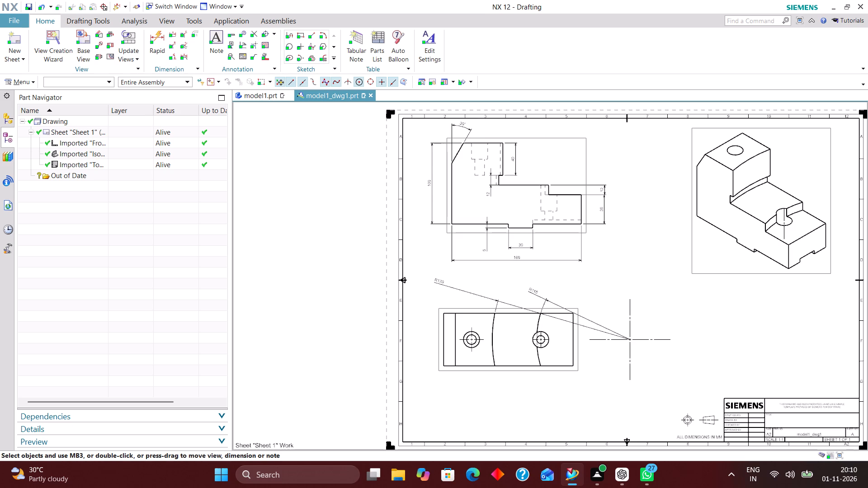
scroll(480, 357, "down", 2)
scroll(530, 373, "up", 2)
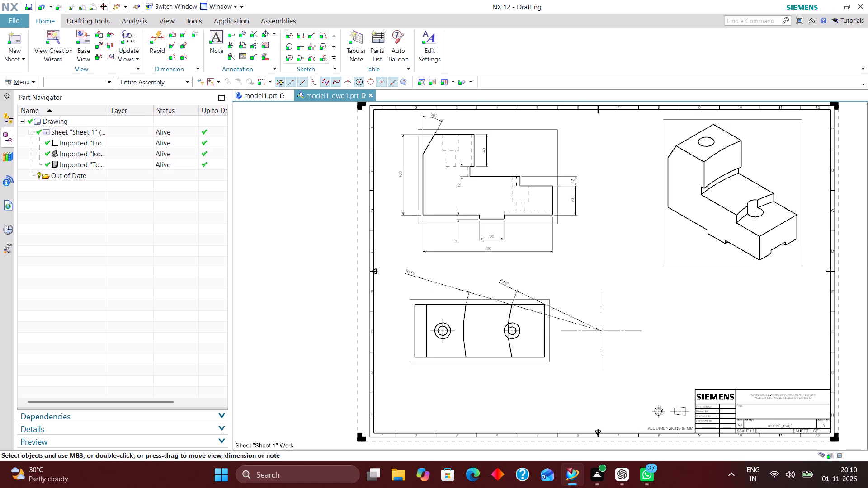
left_click(158, 36)
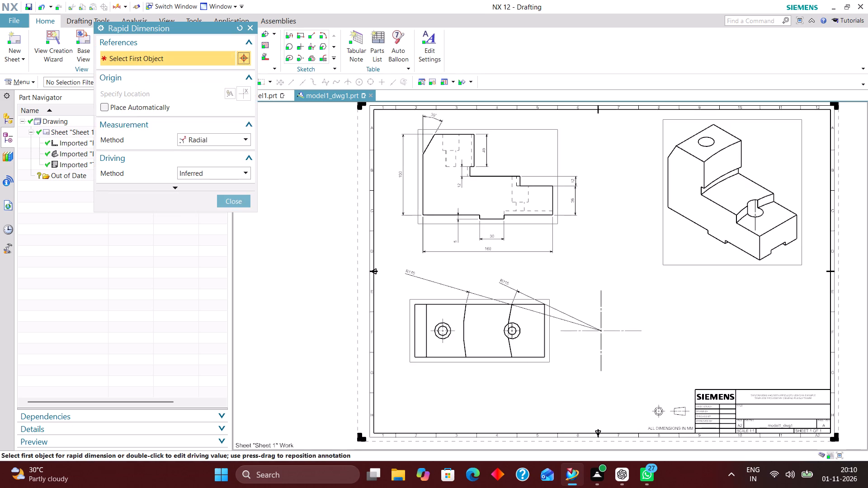
left_click(227, 141)
left_click(224, 154)
scroll(392, 248, "down", 2)
scroll(410, 330, "up", 5)
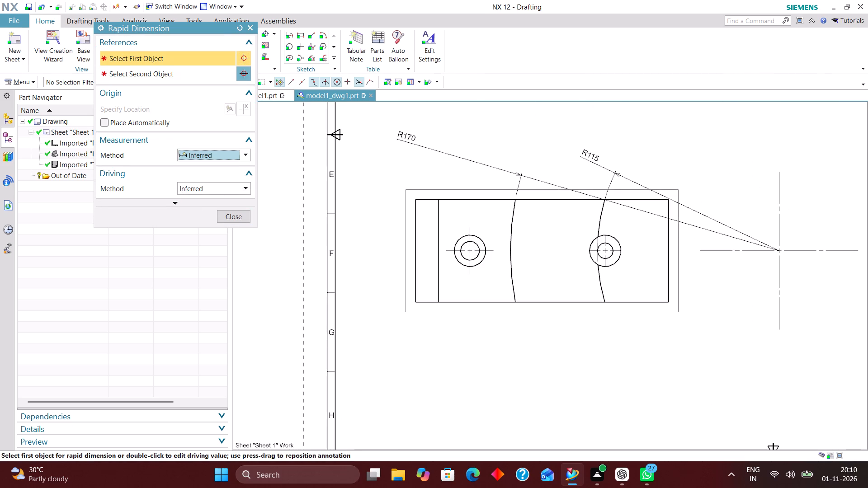
left_click(415, 305)
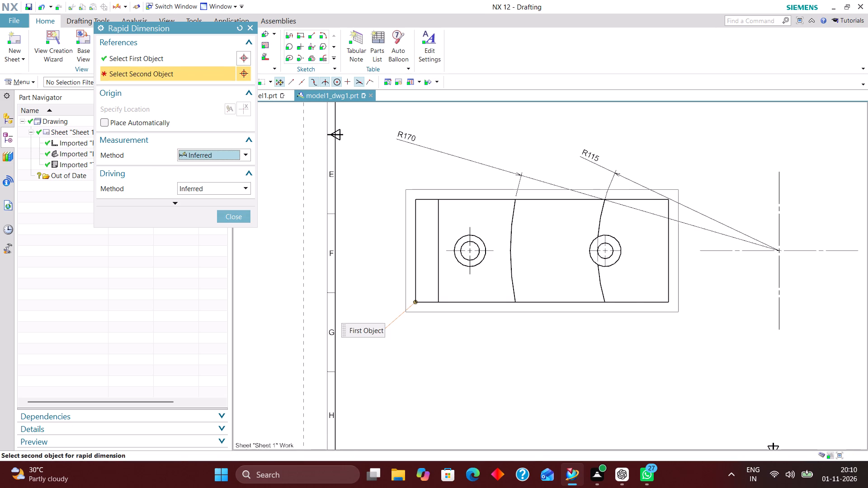
left_click(671, 303)
left_click(537, 385)
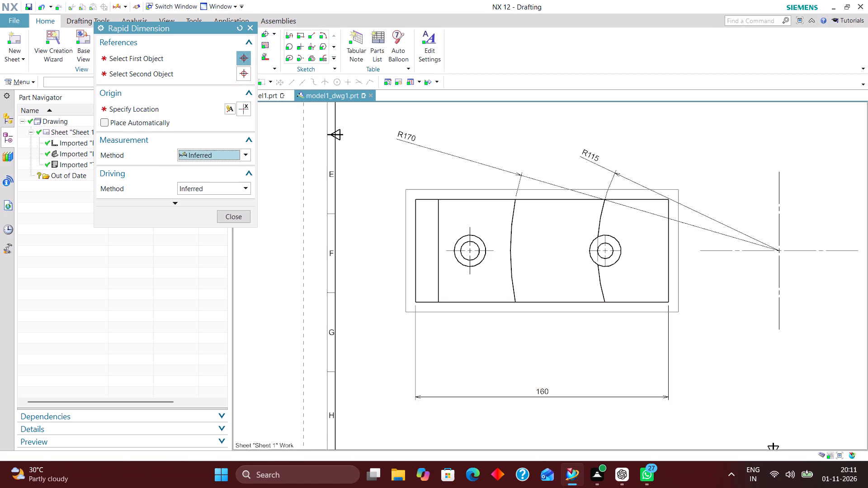
left_click(416, 197)
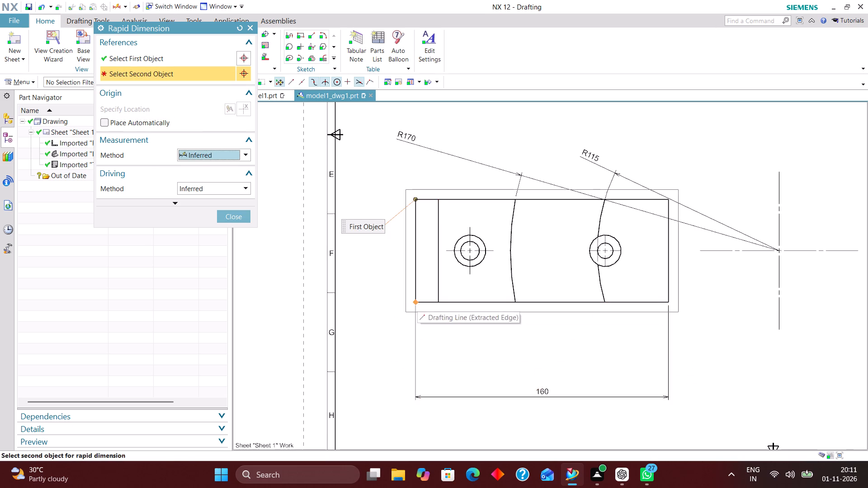
left_click(417, 300)
left_click(369, 258)
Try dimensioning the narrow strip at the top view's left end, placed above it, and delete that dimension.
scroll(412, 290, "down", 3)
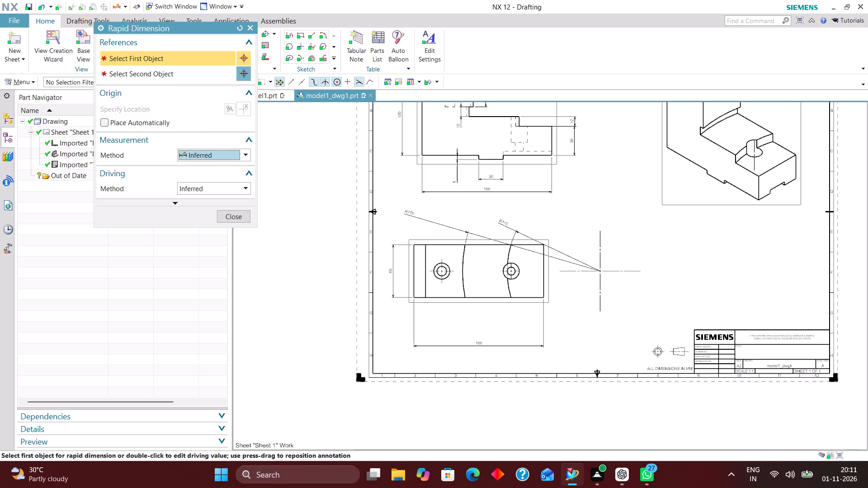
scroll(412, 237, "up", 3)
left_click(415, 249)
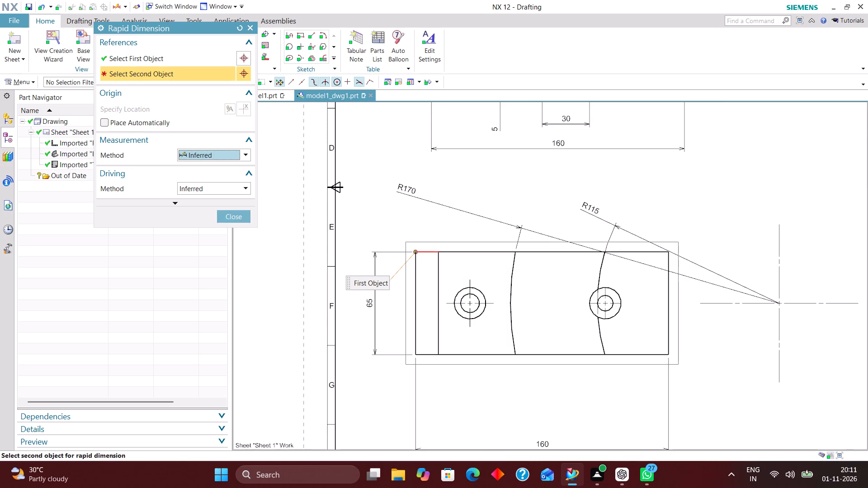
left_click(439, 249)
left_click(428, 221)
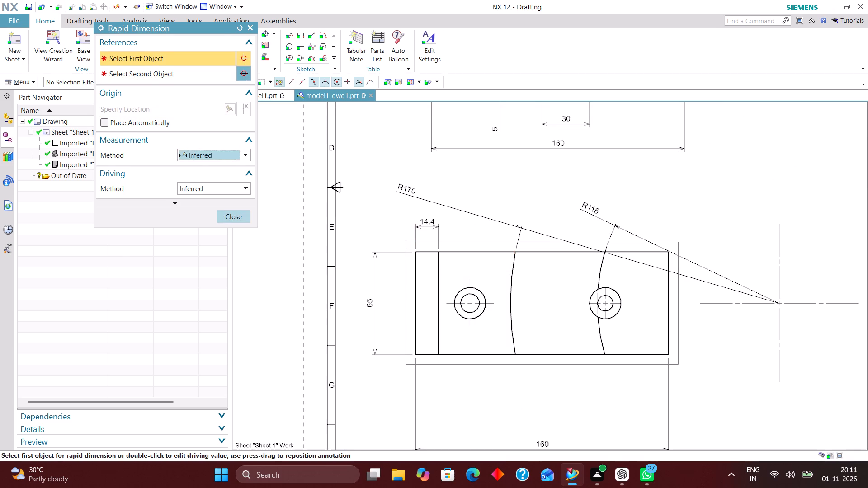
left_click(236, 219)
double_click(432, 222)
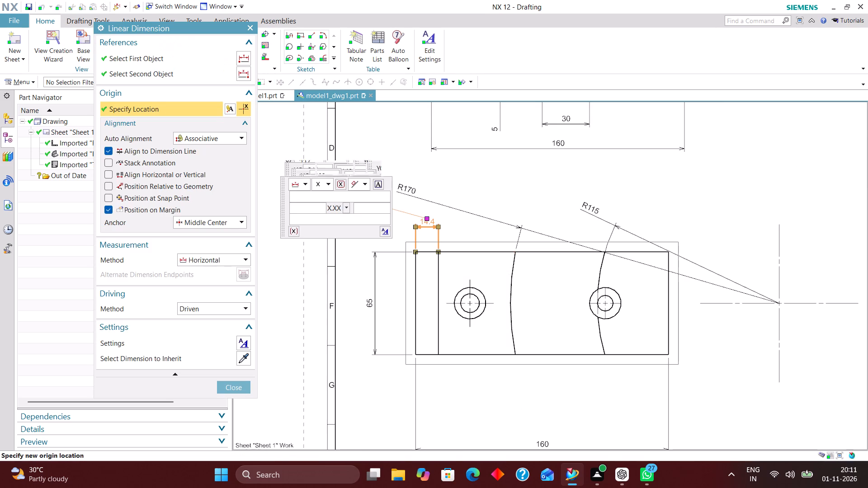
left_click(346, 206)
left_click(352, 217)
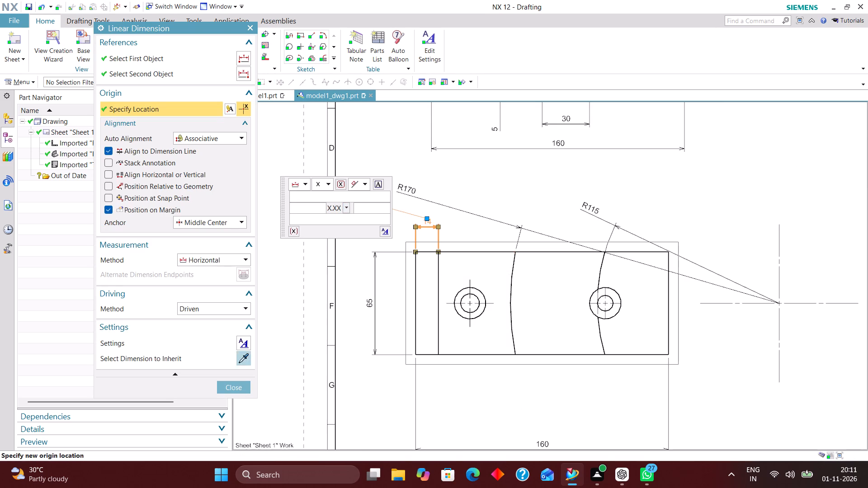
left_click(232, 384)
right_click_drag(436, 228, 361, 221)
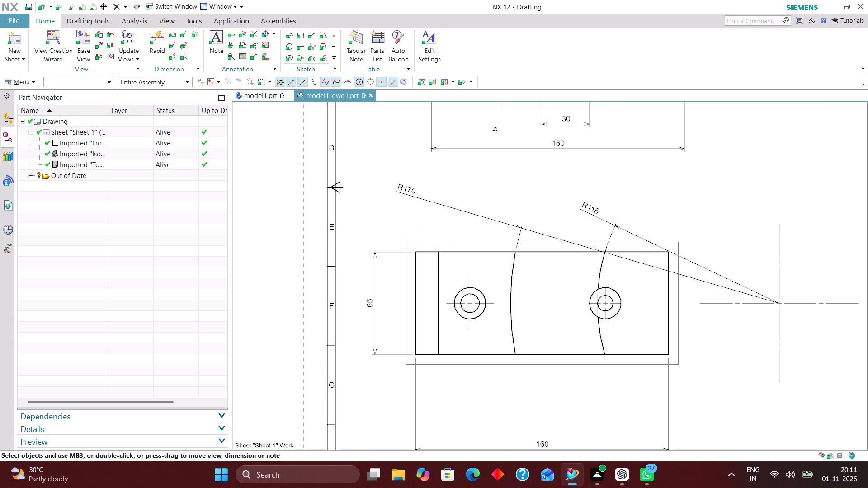
Add diametral dimensions to the outer and inner circles of the top view's left hole, with text below the hole.
scroll(384, 223, "down", 2)
scroll(446, 266, "up", 3)
left_click(160, 29)
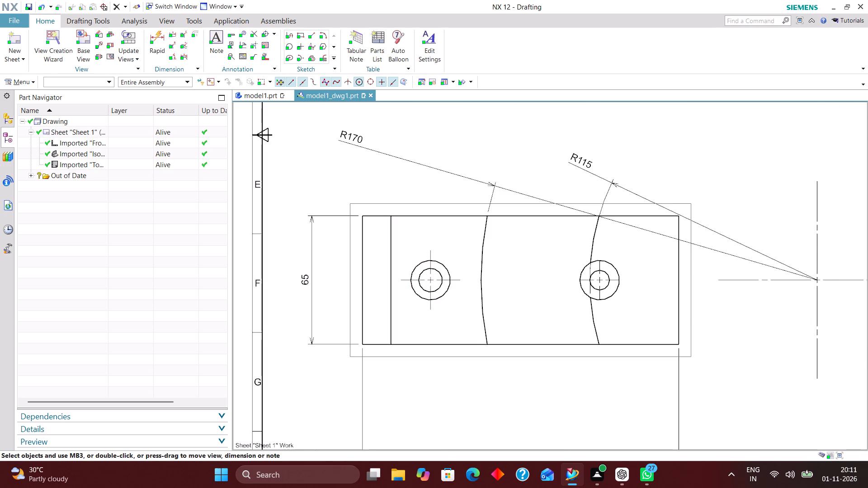
left_click(160, 33)
left_click(227, 155)
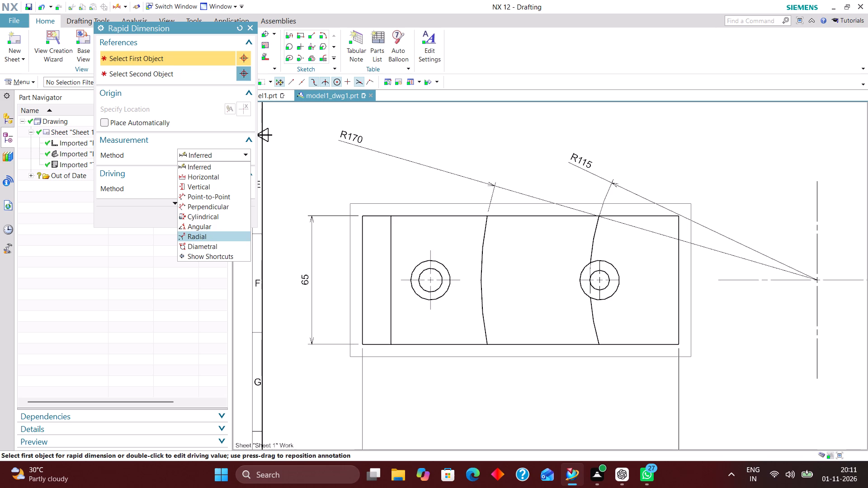
left_click(218, 244)
scroll(408, 267, "up", 2)
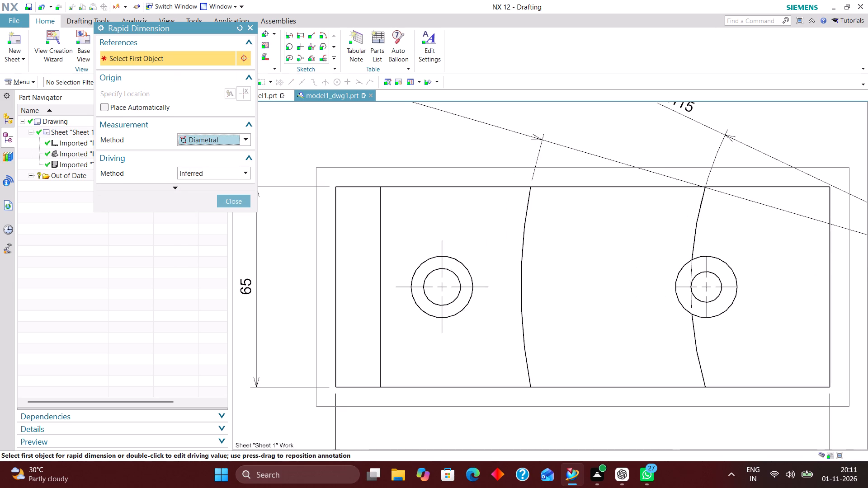
left_click(425, 264)
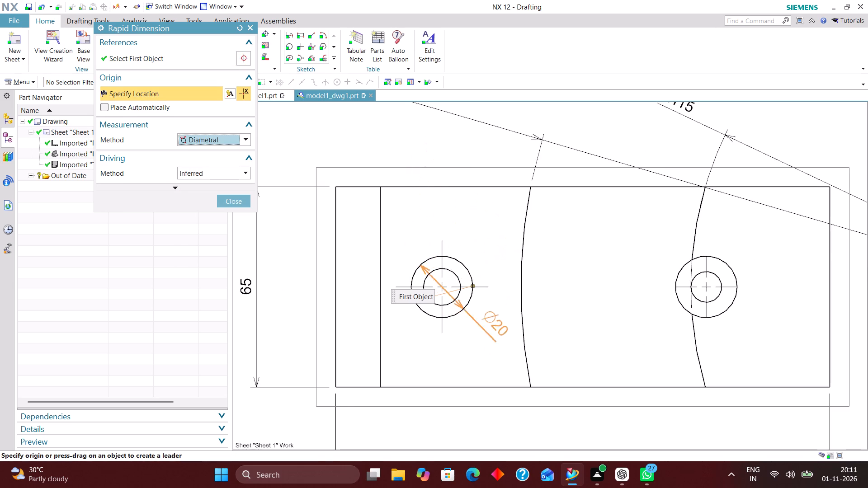
left_click(492, 339)
scroll(455, 306, "up", 1)
left_click(430, 301)
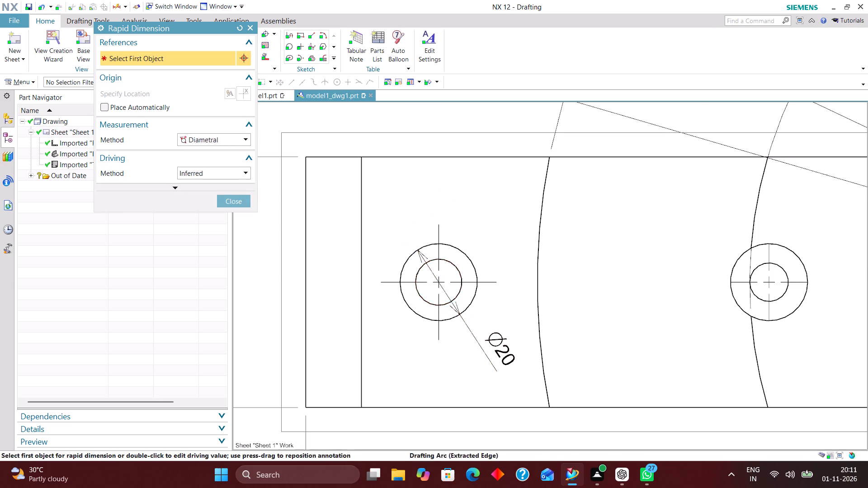
left_click(337, 339)
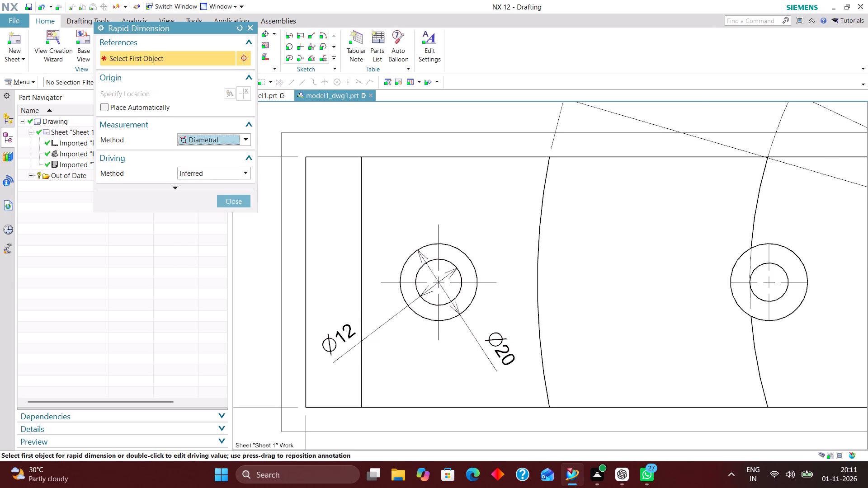
Add diametral dimensions to the right hole's outer and inner circles, placed to its upper right and lower right.
scroll(306, 210, "down", 3)
scroll(505, 214, "up", 2)
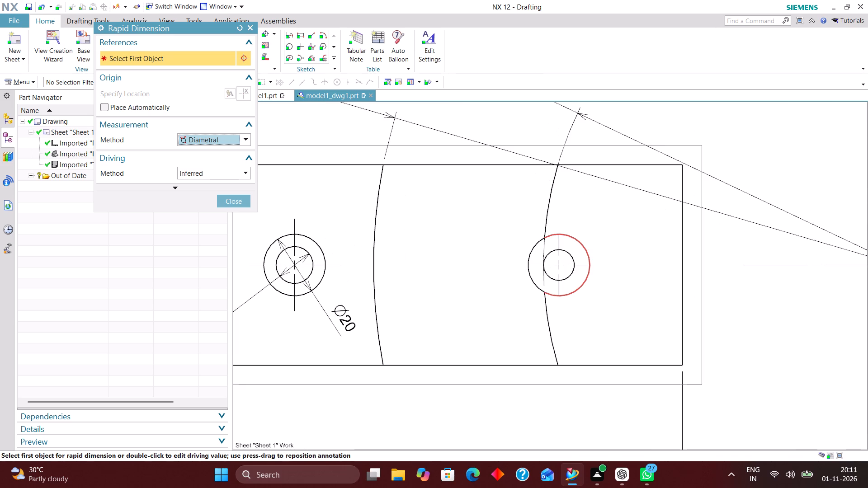
left_click(588, 255)
left_click(623, 223)
left_click(570, 275)
left_click(609, 310)
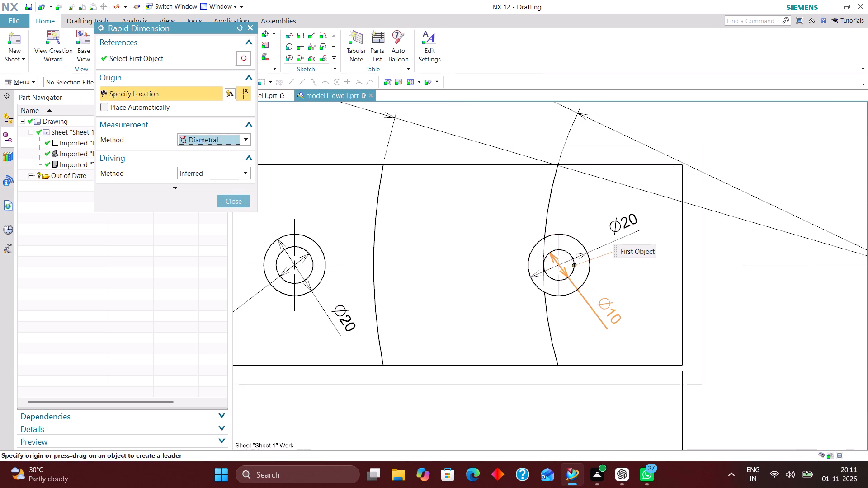
left_click(238, 200)
Move the left hole's inner-circle diameter text to the upper right of the hole.
scroll(455, 245, "down", 3)
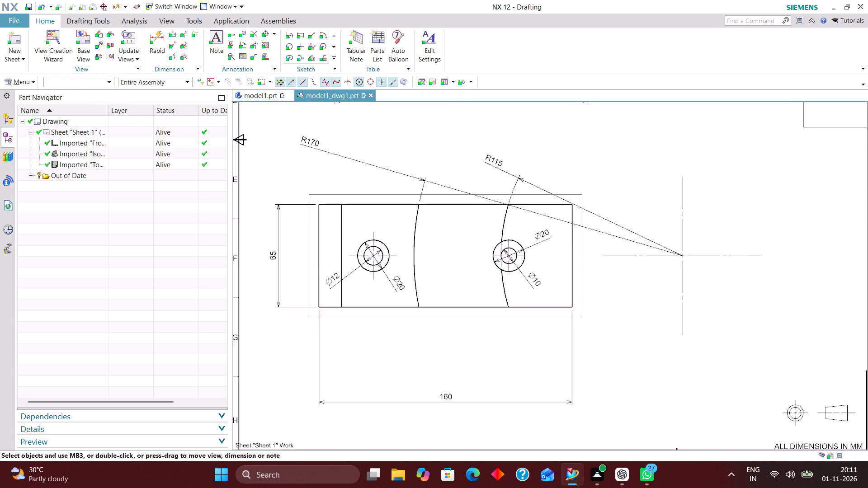
scroll(377, 245, "up", 4)
left_click_drag(306, 322, 424, 184)
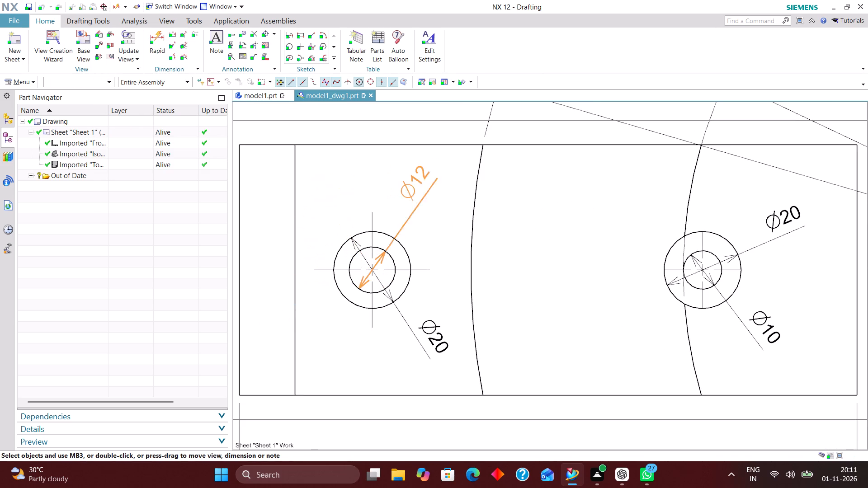
left_click_drag(424, 184, 410, 190)
Set the left hole's inner-circle diameter text to Horizontal Text, Text above Stub, and move it farther to the hole's upper right.
double_click(410, 192)
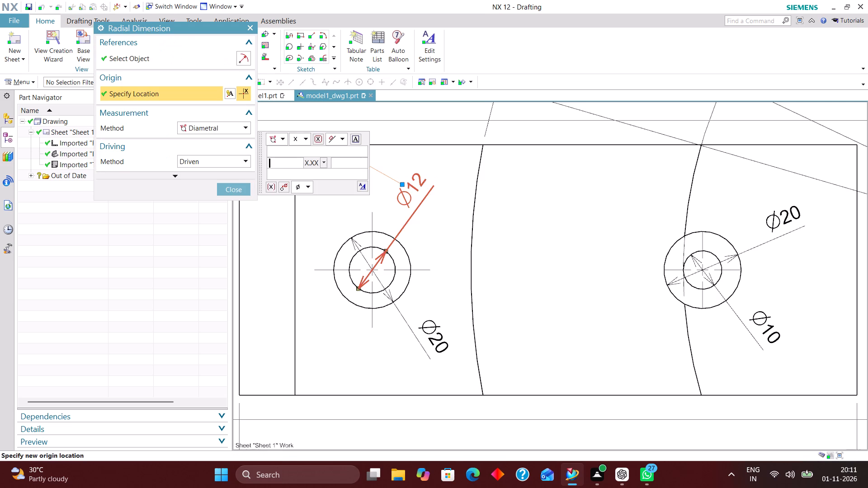
left_click(367, 188)
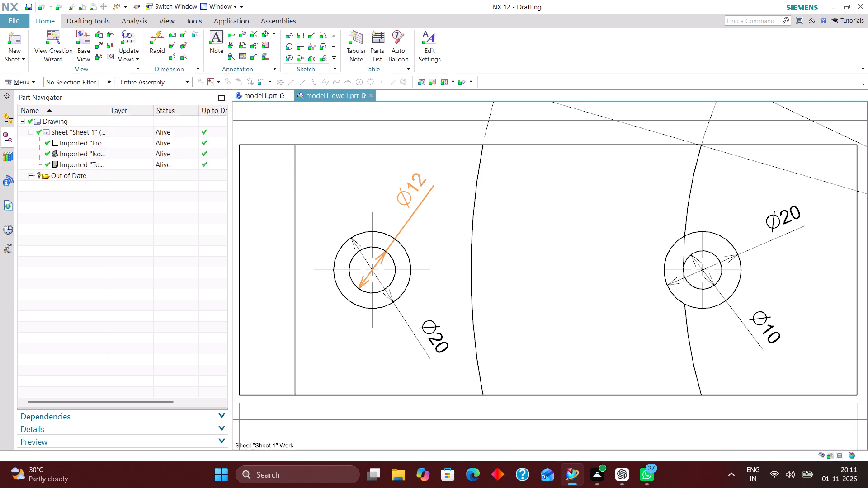
left_click(332, 73)
left_click(330, 89)
left_click(338, 92)
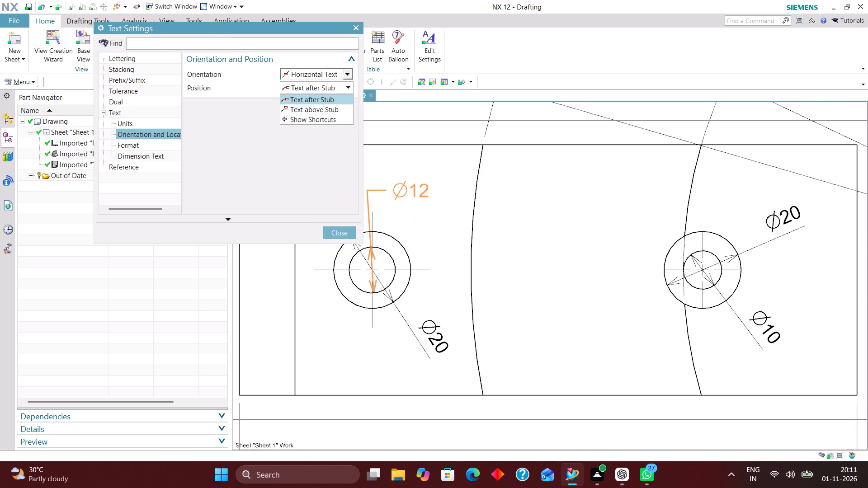
left_click(334, 104)
left_click(340, 235)
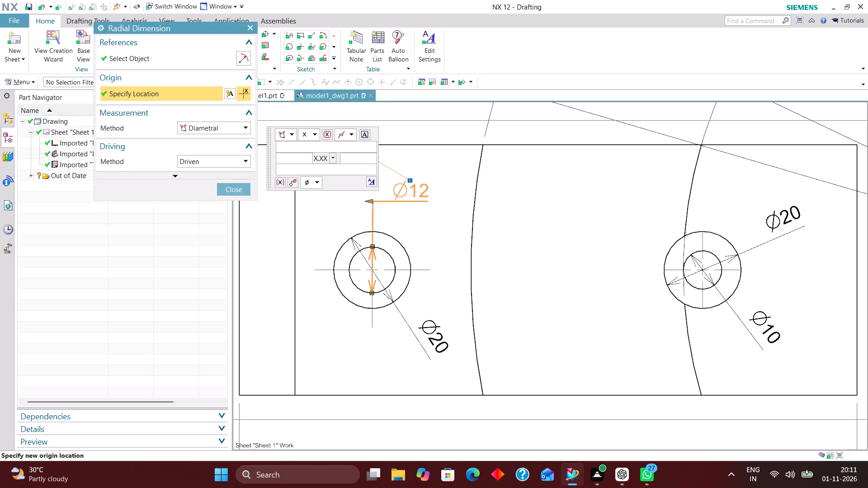
left_click(228, 189)
left_click_drag(398, 191, 478, 200)
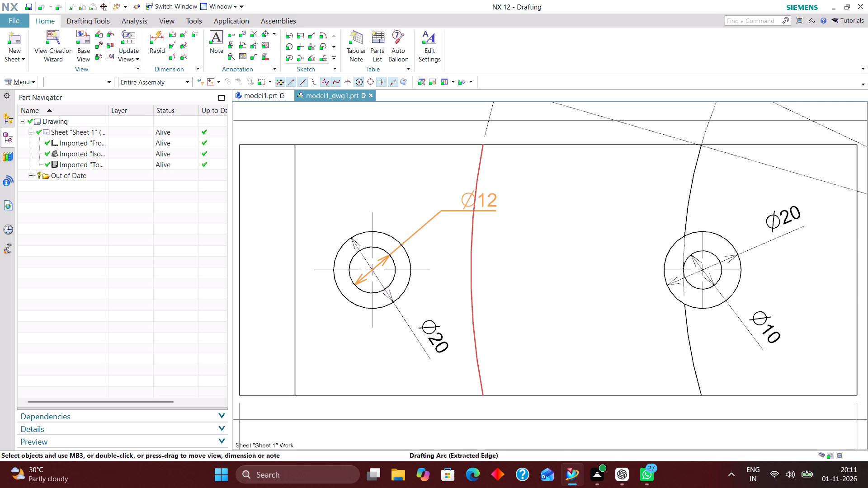
left_click_drag(478, 200, 478, 199)
Move the left hole's outer-circle diameter dimension to the hole's upper left and set it to Horizontal Text, Text above Stub.
left_click_drag(441, 346, 320, 191)
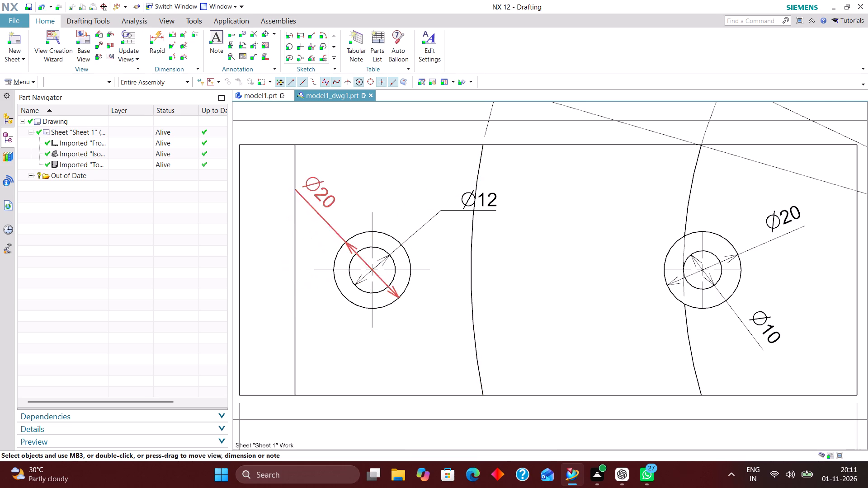
double_click(316, 197)
left_click(360, 299)
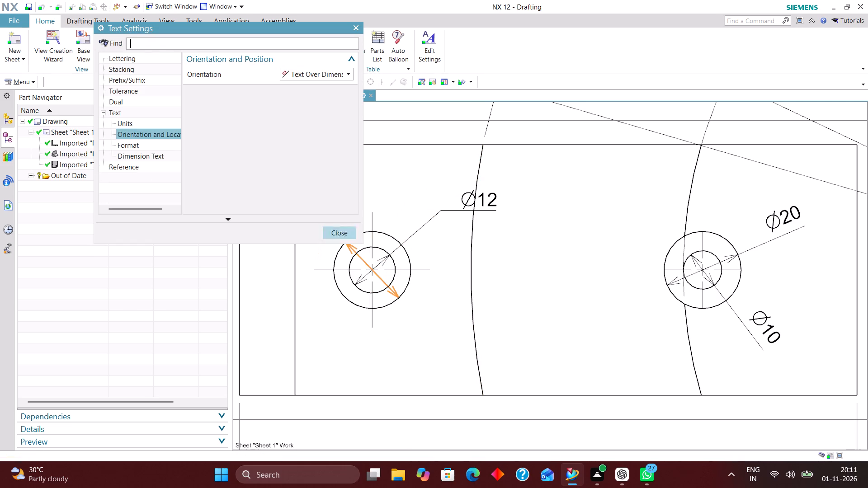
left_click_drag(330, 74, 330, 80)
left_click(330, 88)
left_click(334, 90)
left_click(334, 105)
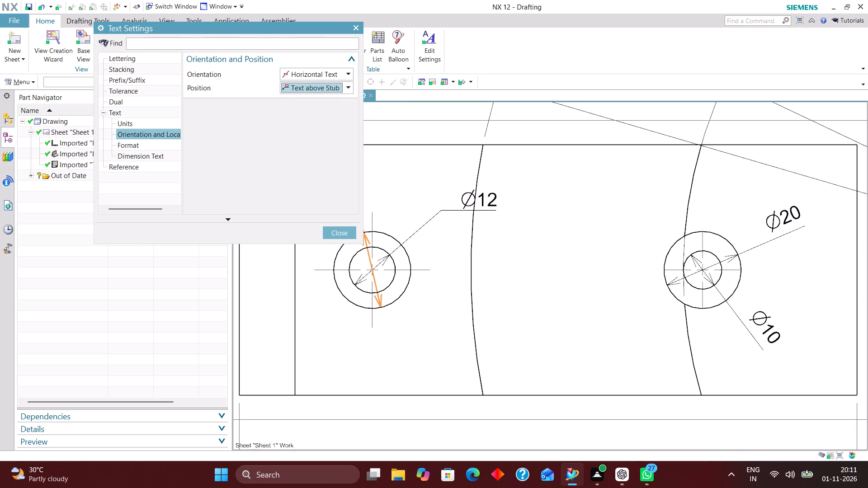
left_click(342, 231)
left_click(223, 183)
left_click_drag(328, 195, 310, 204)
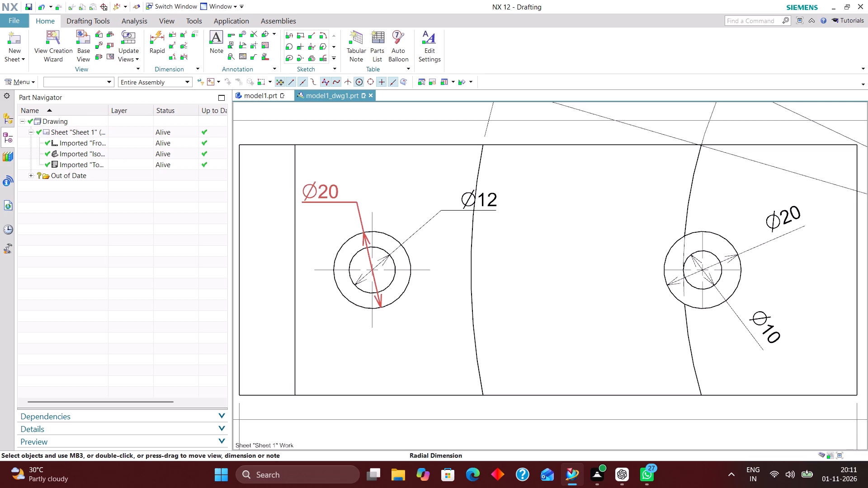
left_click_drag(310, 204, 275, 220)
Set the arrows of the left hole's outer-circle diameter dimension to point in from outside the circle.
scroll(414, 216, "down", 2)
scroll(350, 210, "up", 1)
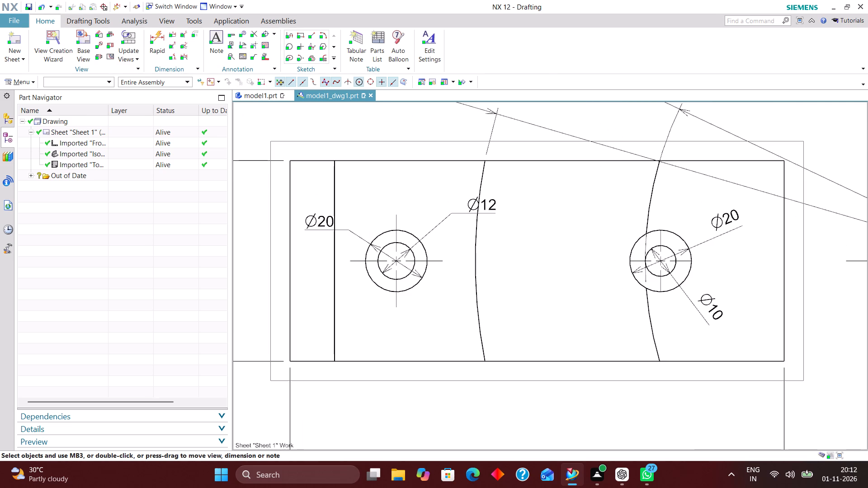
scroll(309, 178, "down", 1)
scroll(354, 224, "up", 2)
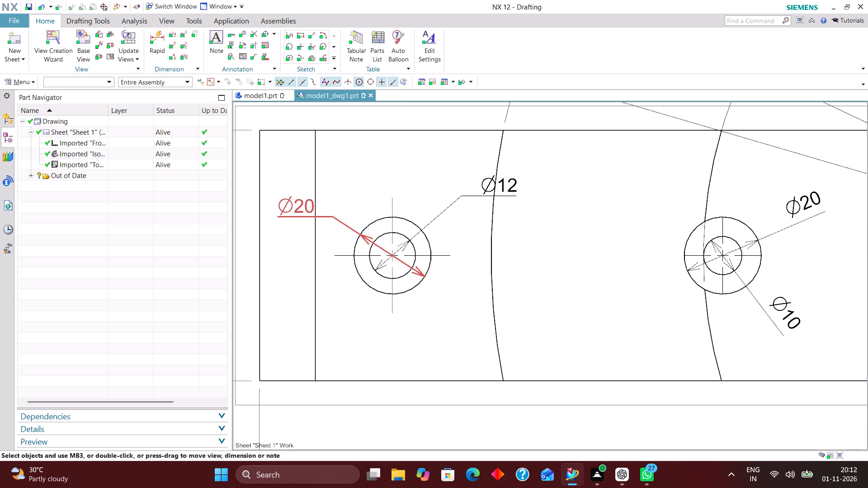
double_click(368, 239)
left_click(360, 235)
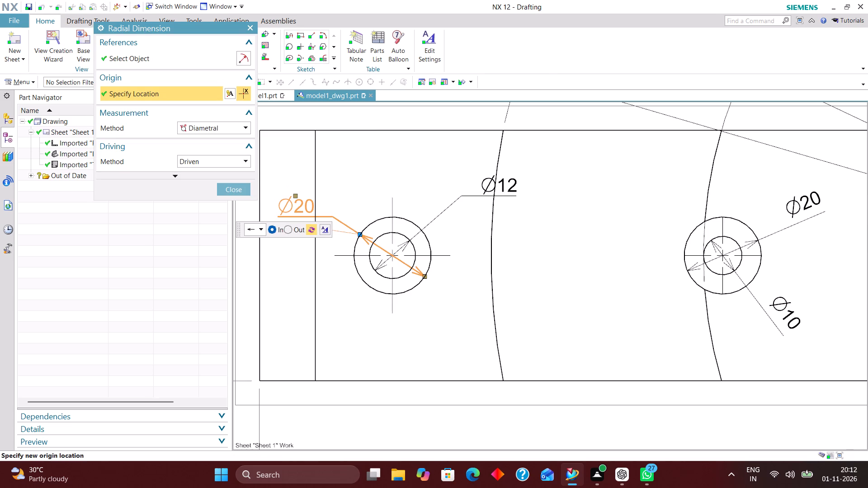
left_click(289, 230)
left_click(237, 188)
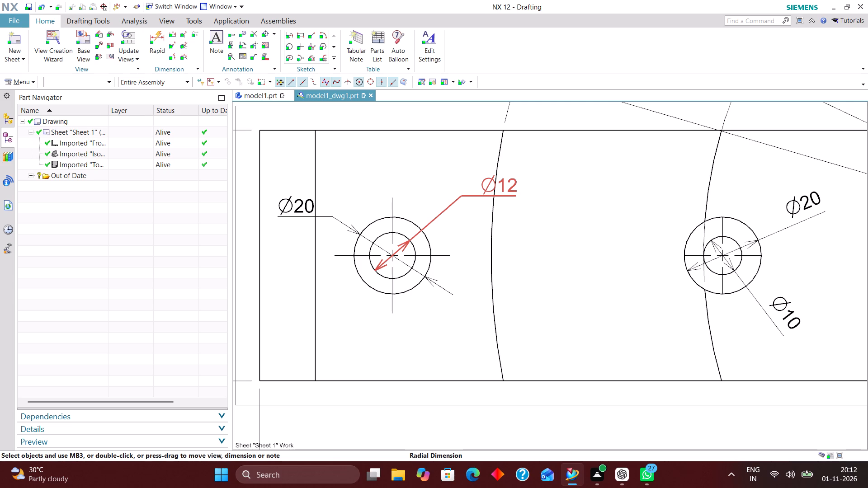
Review the dimensioned top and front views for features that still need dimensions.
scroll(368, 204, "down", 2)
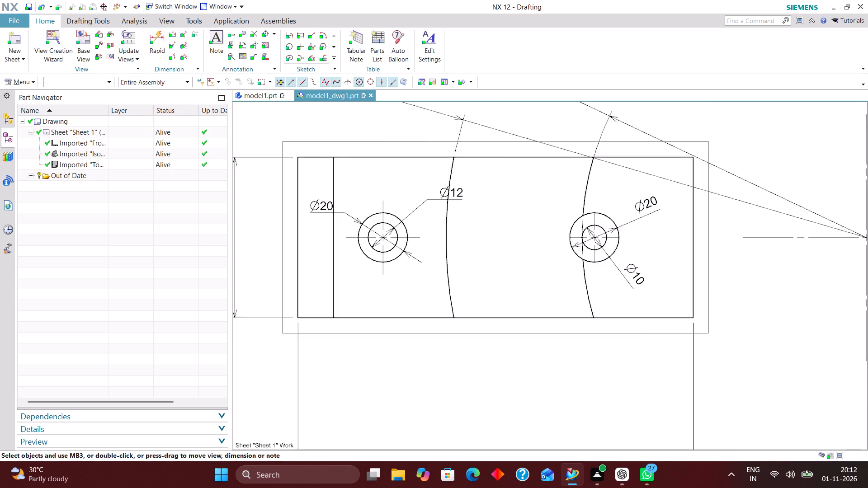
scroll(367, 210, "down", 1)
scroll(393, 270, "down", 1)
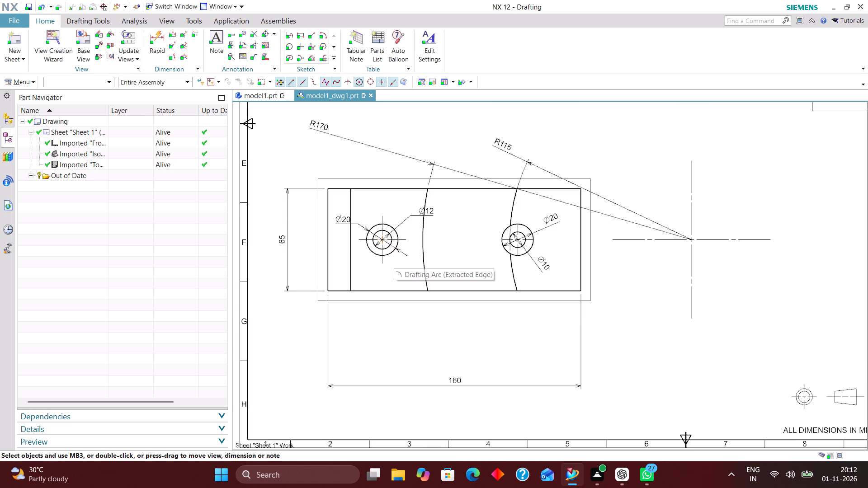
scroll(494, 174, "up", 2)
scroll(470, 253, "down", 2)
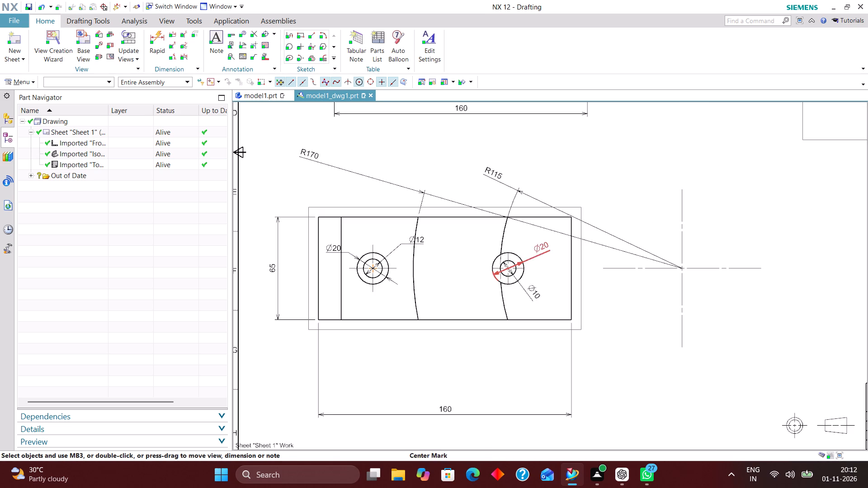
scroll(515, 245, "down", 1)
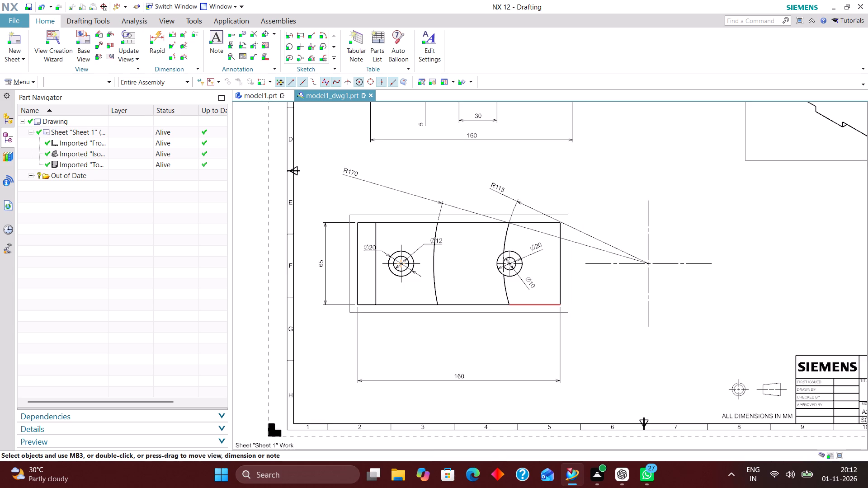
scroll(435, 287, "down", 1)
scroll(412, 230, "down", 1)
scroll(412, 183, "down", 1)
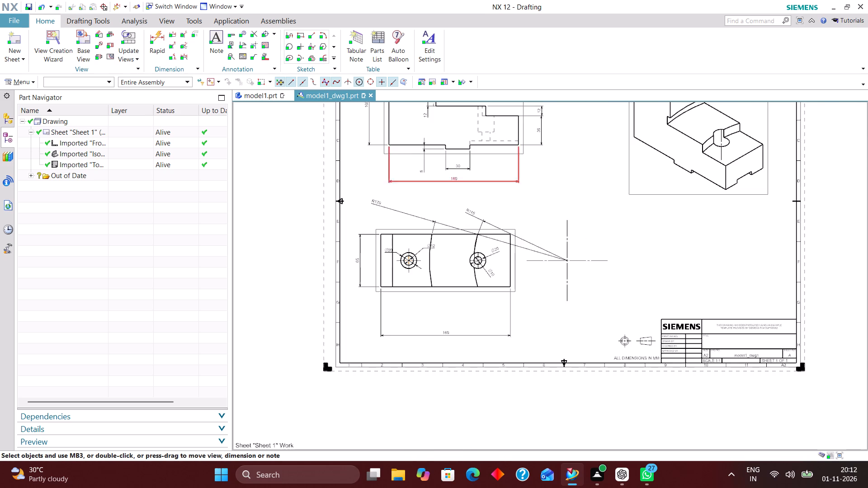
scroll(412, 183, "down", 1)
scroll(406, 115, "up", 3)
scroll(426, 260, "down", 2)
scroll(411, 149, "up", 4)
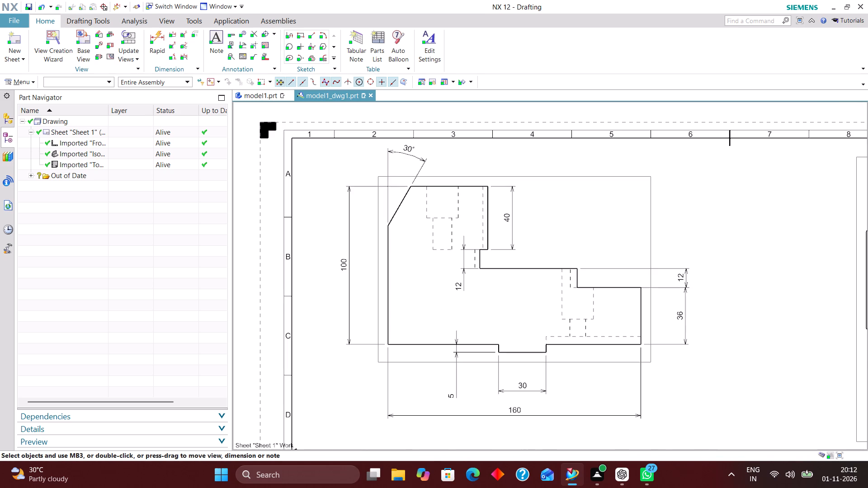
Add a Rapid horizontal dimension in the front view across the raised block's full width, placed inside the profile near the base.
left_click(153, 35)
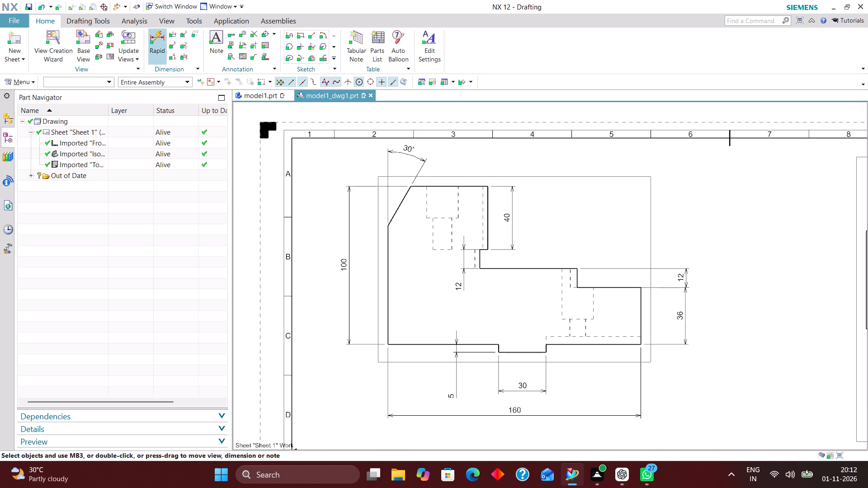
left_click(240, 139)
left_click(239, 151)
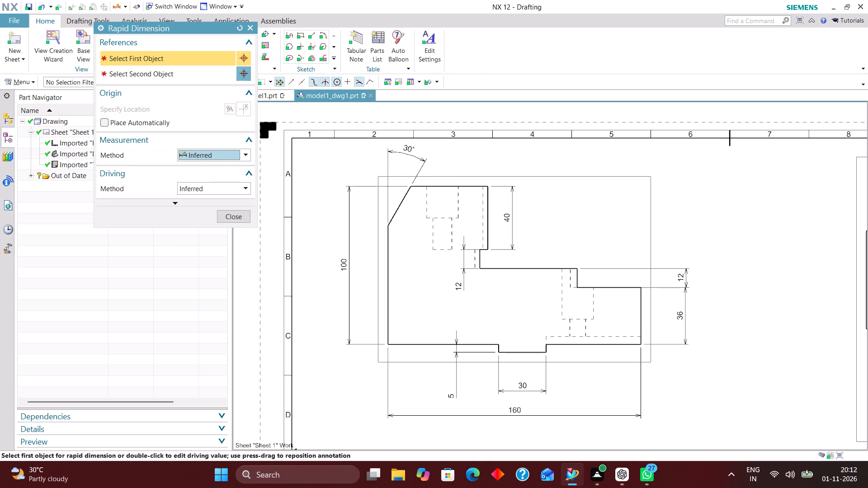
left_click(387, 226)
left_click(489, 188)
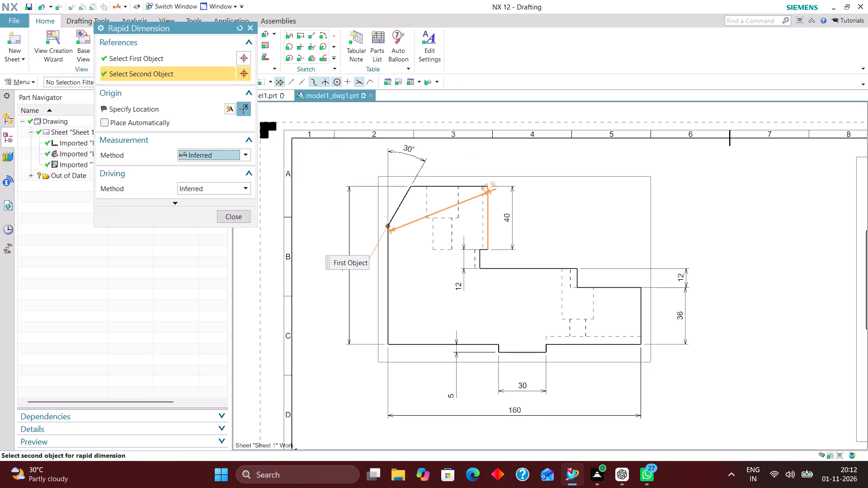
scroll(444, 216, "down", 2)
scroll(439, 164, "up", 7)
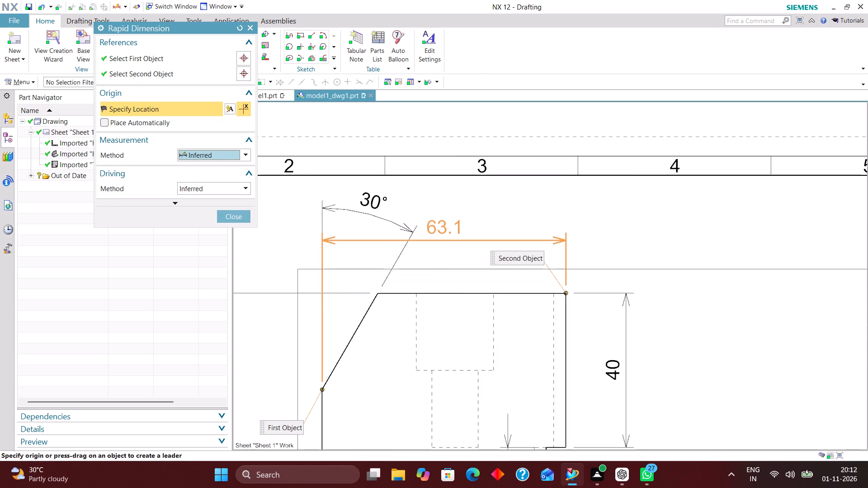
scroll(447, 234, "down", 3)
scroll(456, 327, "down", 4)
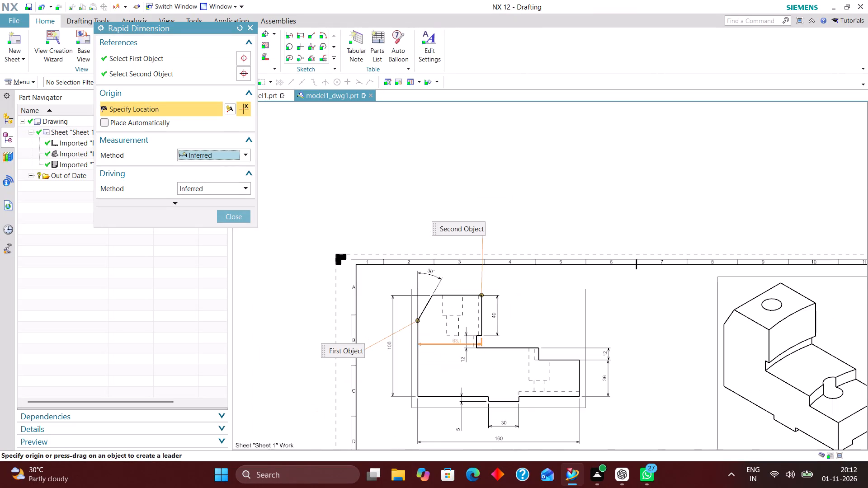
scroll(455, 366, "up", 3)
left_click(447, 377)
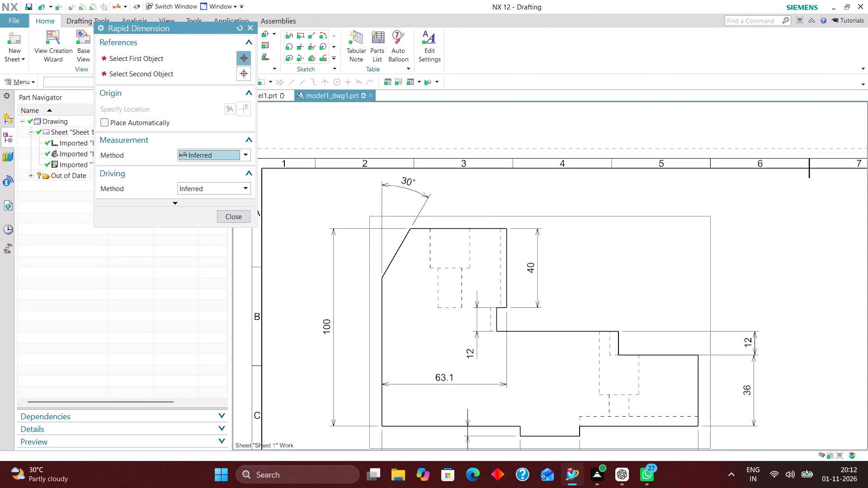
left_click(235, 219)
Set the raised block's width dimension in the front view to 0 decimal places.
double_click(441, 377)
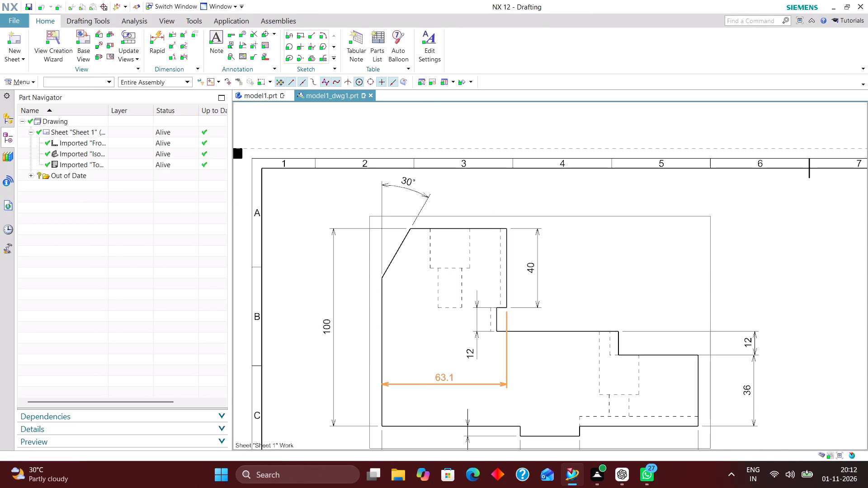
left_click(373, 422)
left_click(383, 338)
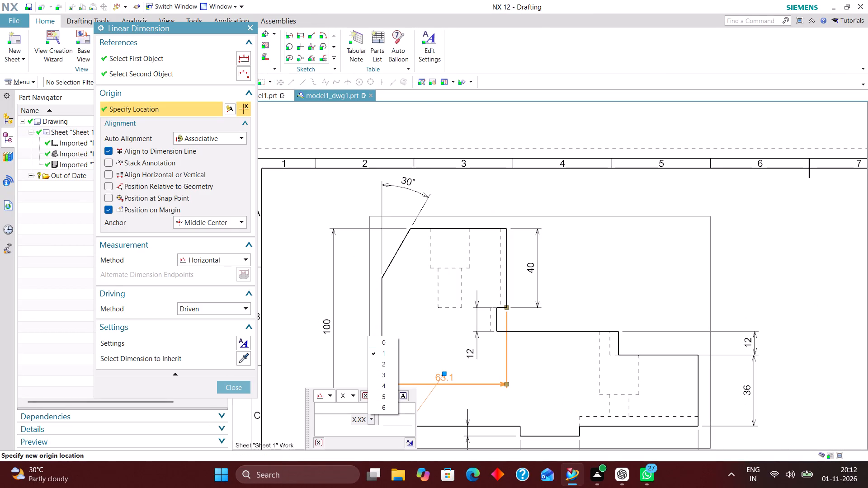
left_click(381, 341)
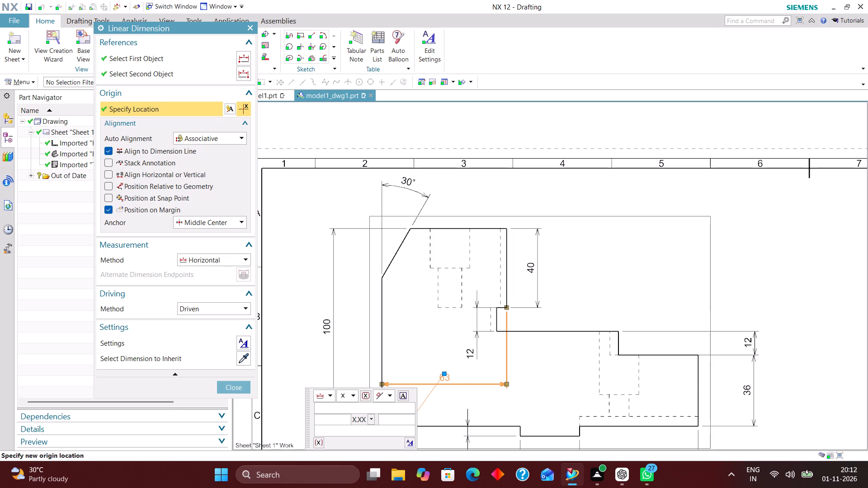
left_click(237, 388)
Shift the isometric view slightly to the left on the sheet.
scroll(444, 257, "down", 6)
scroll(431, 354, "up", 2)
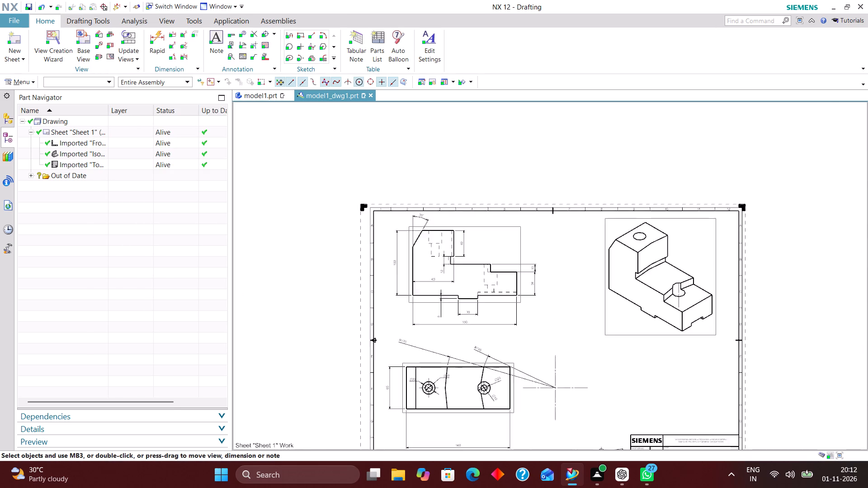
scroll(431, 359, "up", 2)
scroll(435, 248, "down", 2)
scroll(434, 326, "up", 4)
scroll(440, 280, "down", 3)
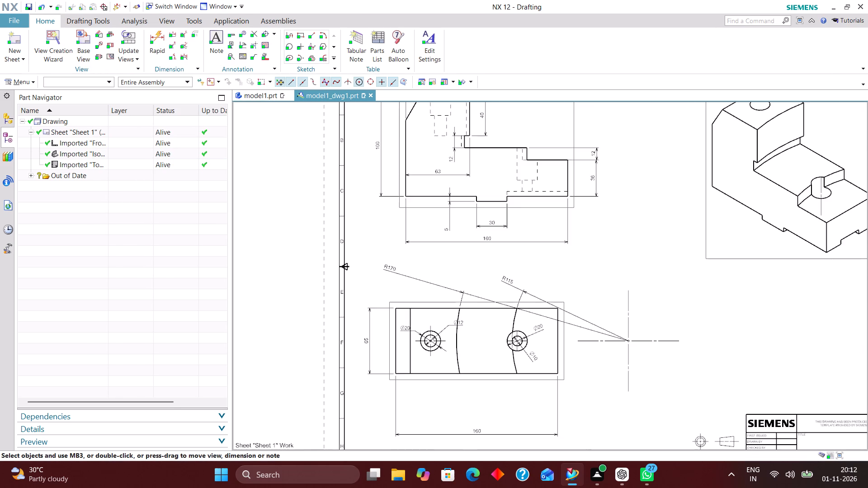
scroll(471, 328, "up", 2)
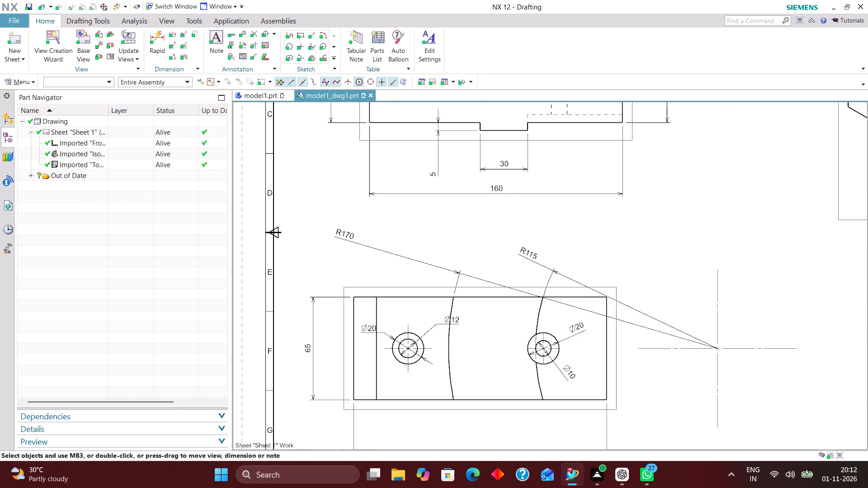
scroll(427, 306, "down", 3)
right_click_drag(581, 221, 550, 280)
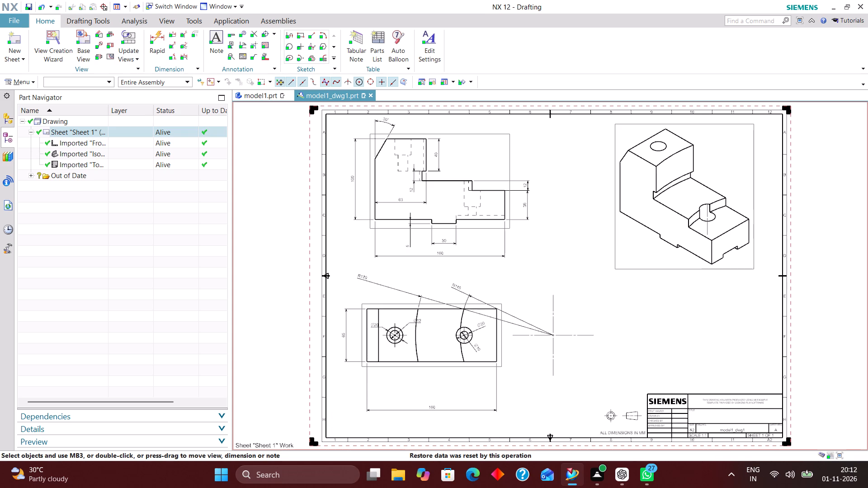
left_click_drag(614, 264, 600, 267)
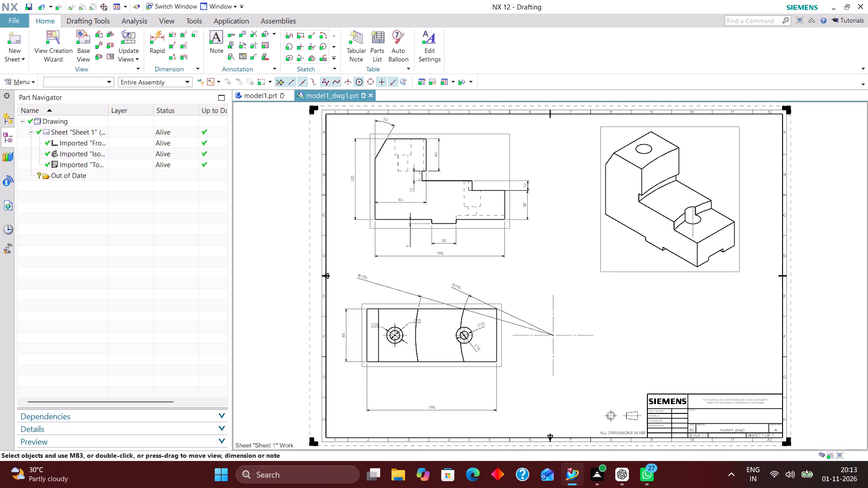
Set the 20 mm diameter dimension of the top view's right-hand hole to horizontal text positioned above the stub.
scroll(467, 352, "up", 3)
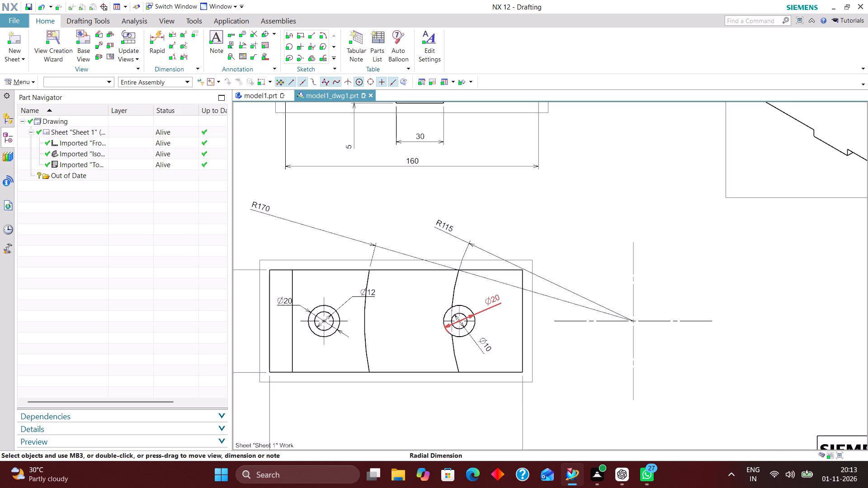
double_click(494, 301)
left_click(447, 394)
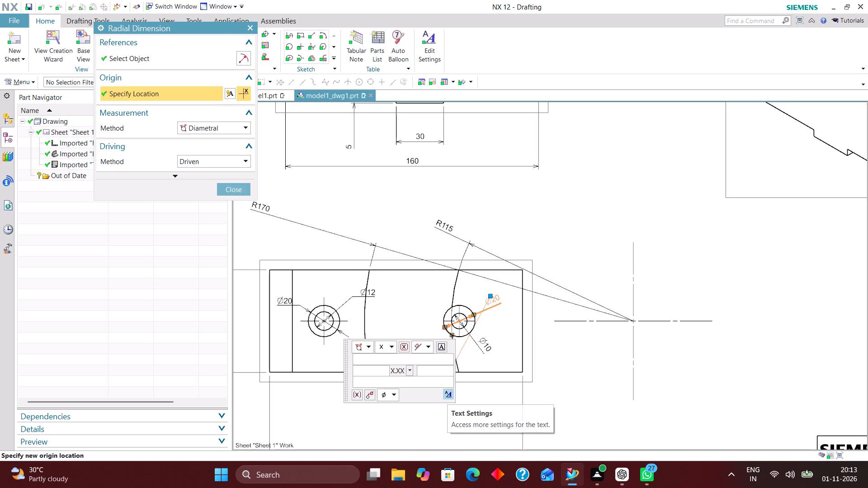
left_click(316, 74)
left_click(316, 83)
left_click(329, 89)
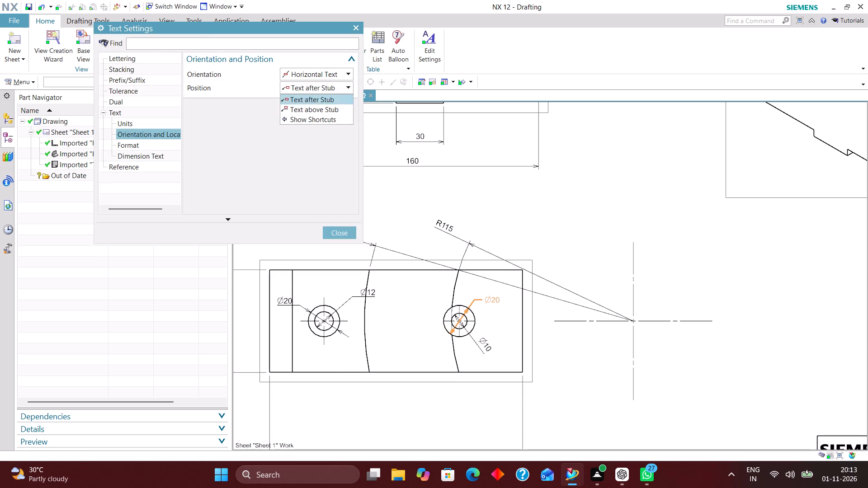
left_click(330, 109)
left_click(338, 232)
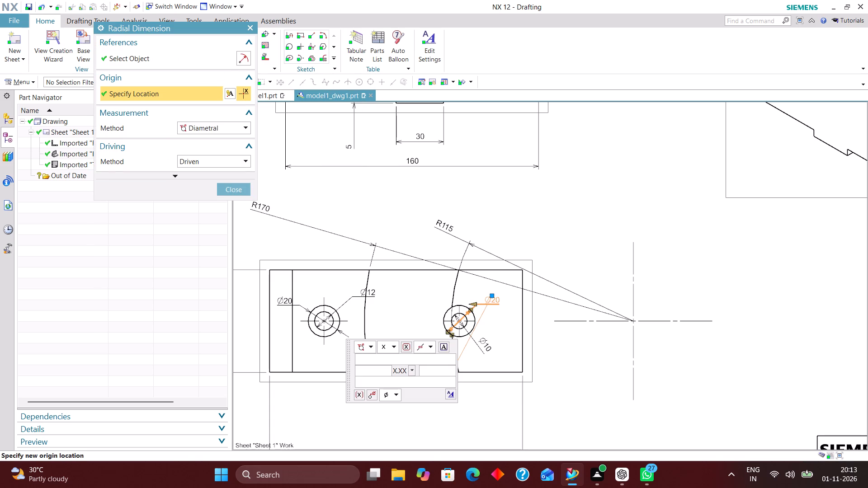
left_click(241, 192)
Move the right-hand hole's 20 mm diameter dimension below the top view and place its arrows outside the circle.
left_click_drag(497, 300, 438, 395)
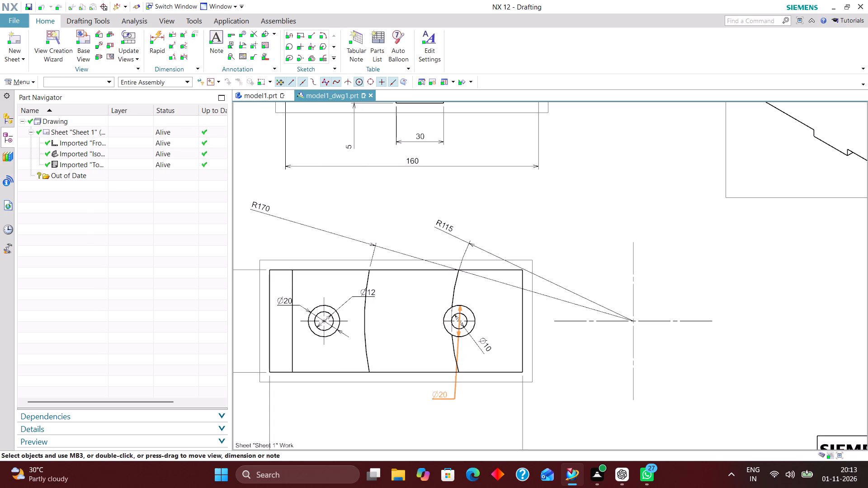
left_click_drag(438, 395, 402, 395)
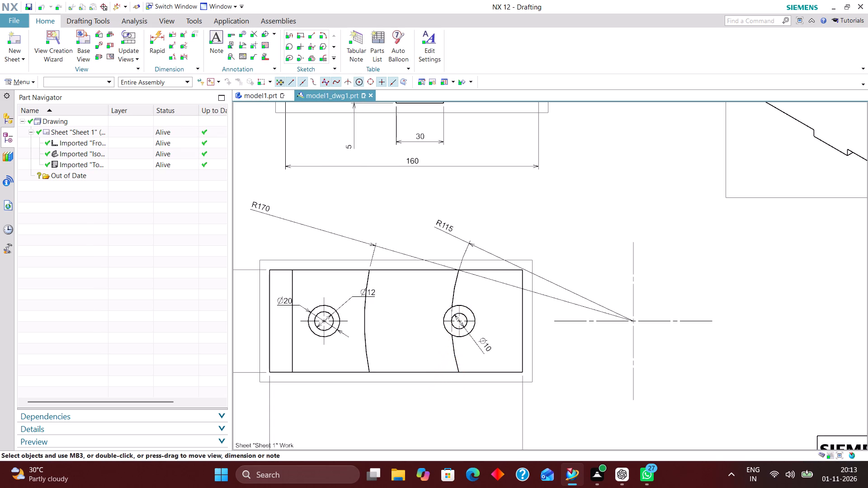
double_click(405, 397)
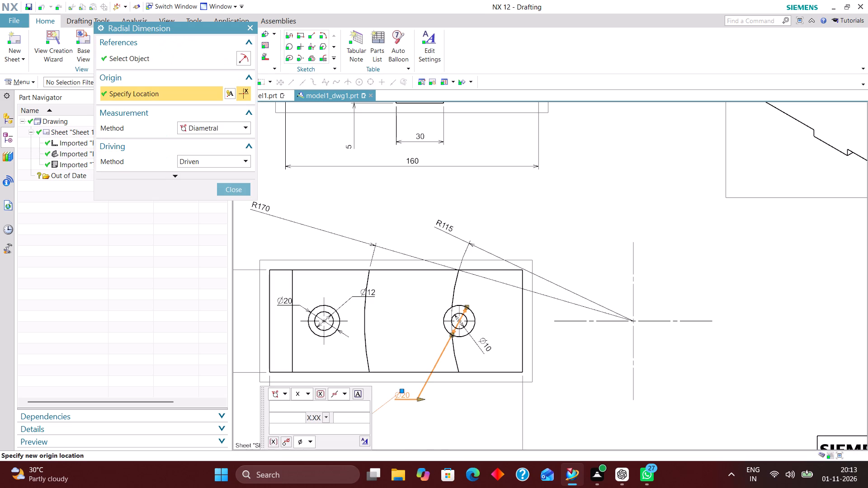
left_click(453, 335)
left_click(375, 361)
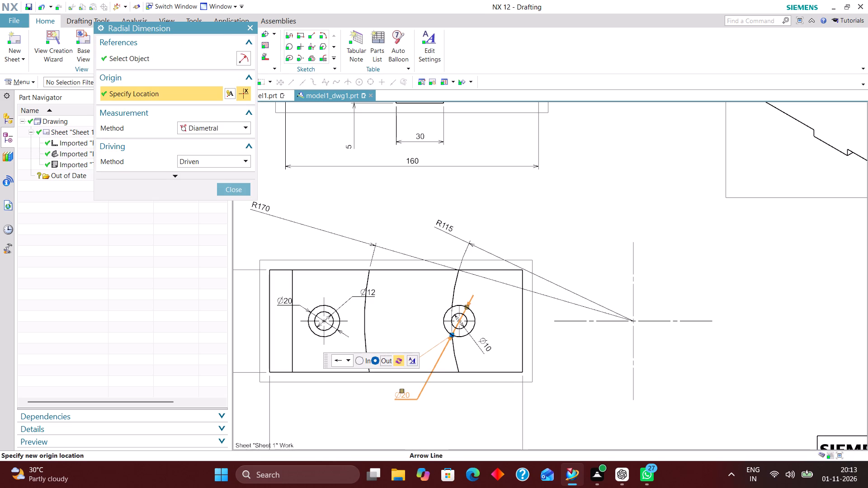
left_click(234, 188)
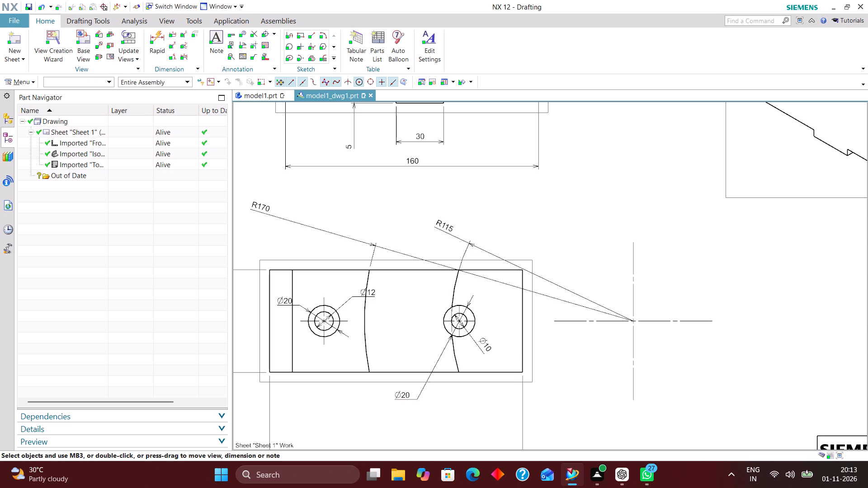
Set the 10 mm diameter dimension of the top view's right-hand hole to horizontal text positioned above the stub.
double_click(484, 348)
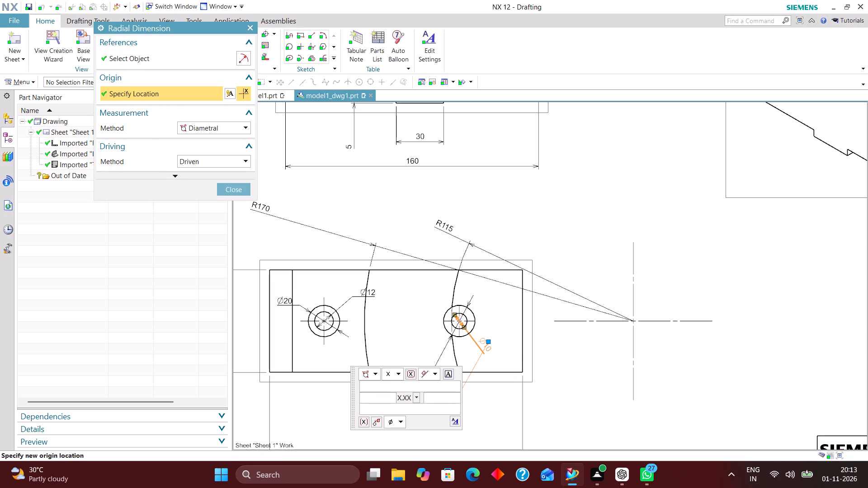
left_click(456, 418)
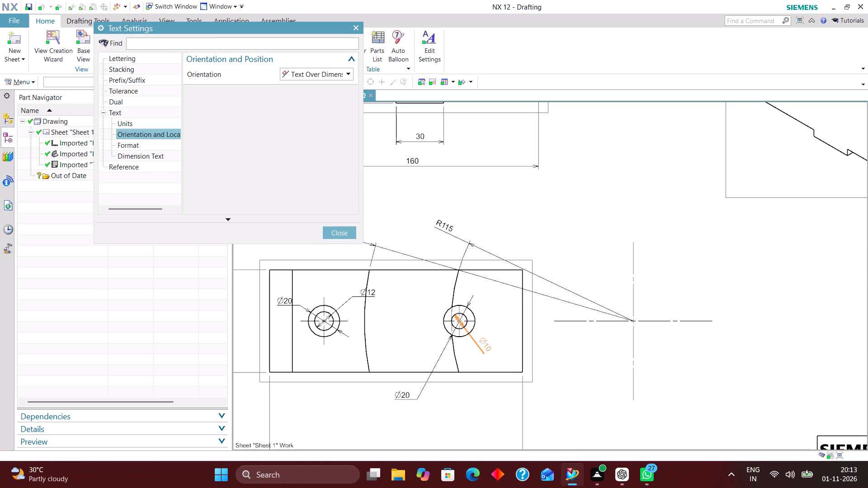
left_click(330, 77)
left_click(329, 84)
left_click(335, 88)
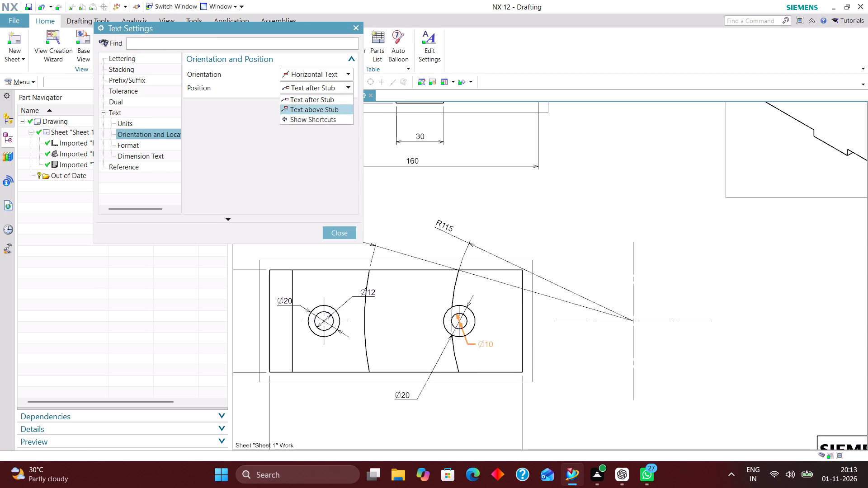
left_click(336, 109)
left_click(354, 231)
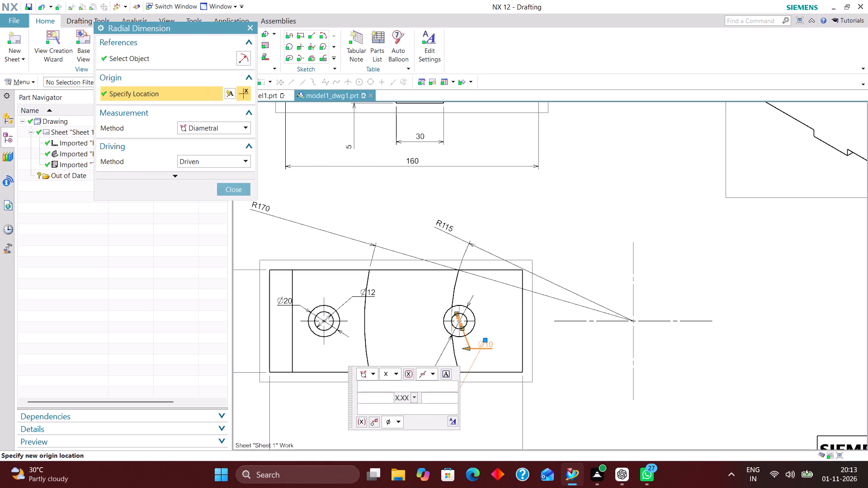
left_click(236, 189)
Move the right-hand hole's 10 mm diameter dimension outside the top view, below its lower right corner.
left_click_drag(482, 347, 550, 404)
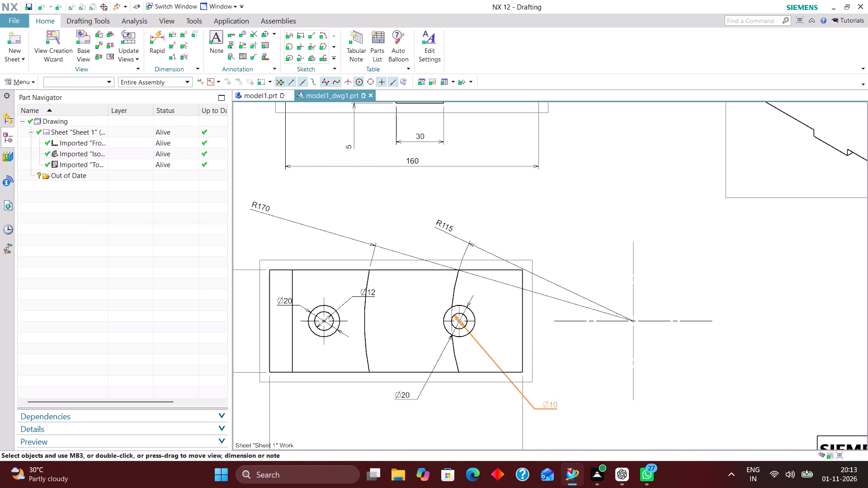
left_click_drag(550, 404, 545, 401)
scroll(496, 328, "down", 2)
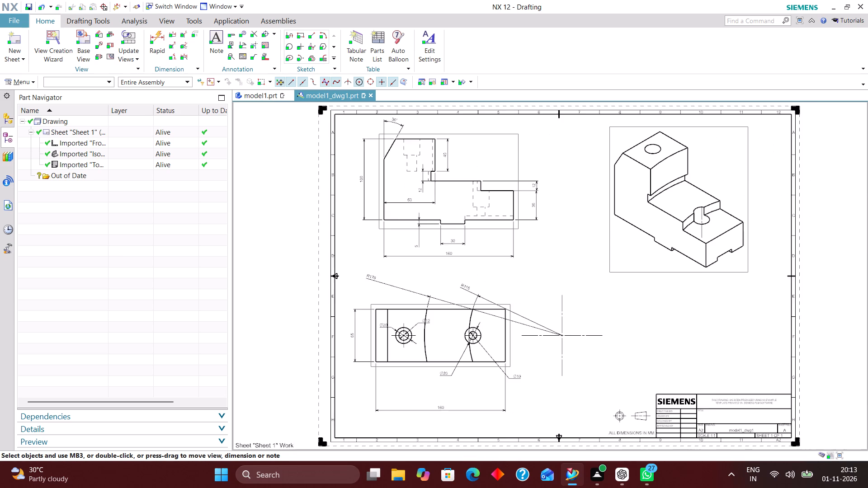
scroll(475, 382, "down", 1)
scroll(496, 318, "up", 1)
scroll(487, 352, "down", 1)
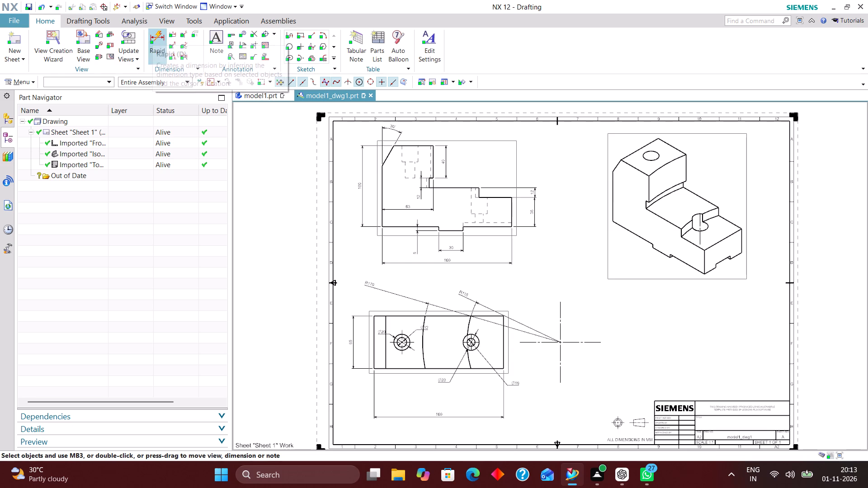
Start a new base view at 1:1 scale using the Right model view.
left_click(79, 38)
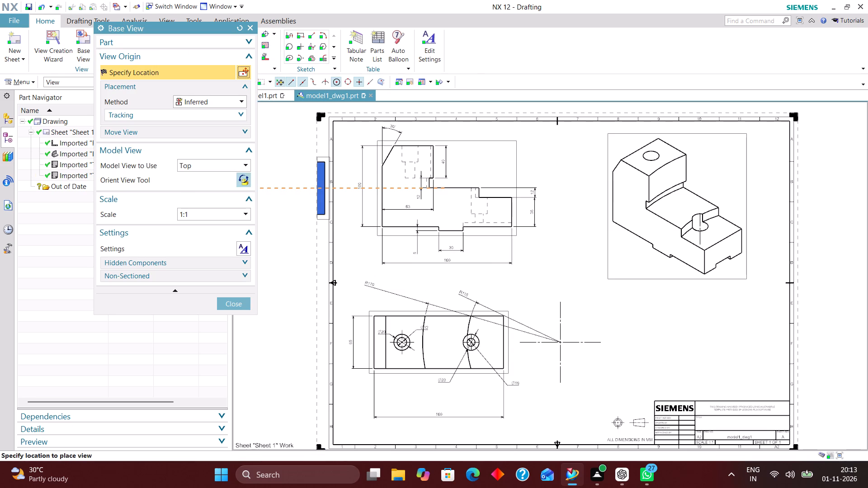
left_click(204, 168)
left_click(203, 188)
left_click(225, 166)
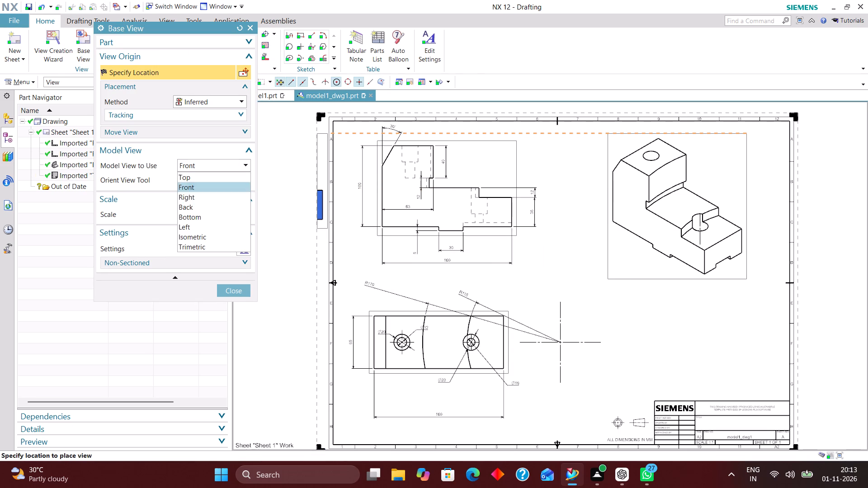
left_click(215, 197)
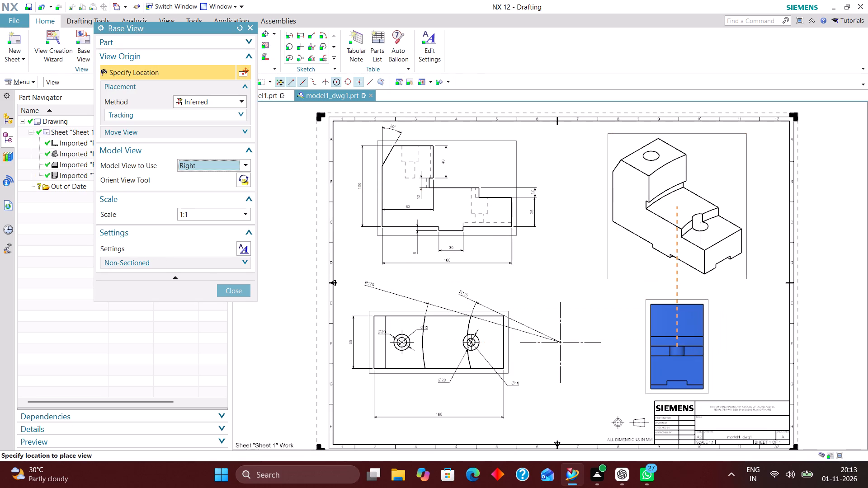
Examine the block's right-side orientation in the Orient View Tool, rotating the preview and returning to the Right view.
left_click(245, 177)
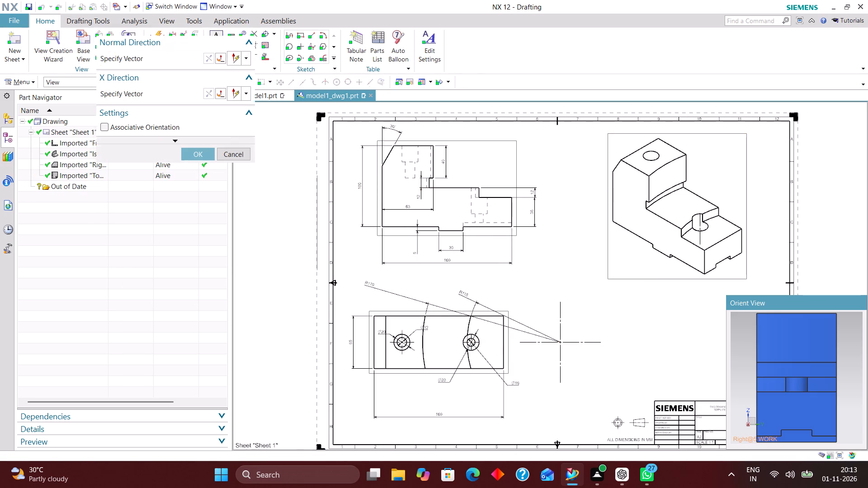
middle_click_drag(849, 386, 821, 357)
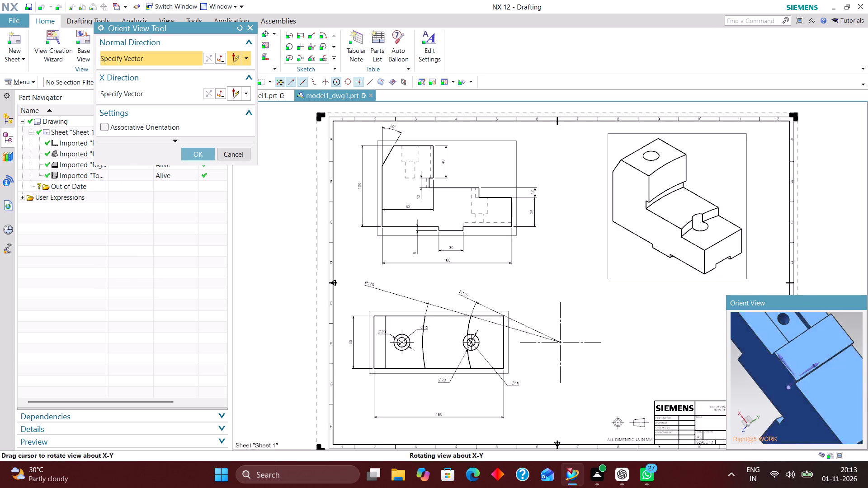
middle_click_drag(821, 357, 785, 391)
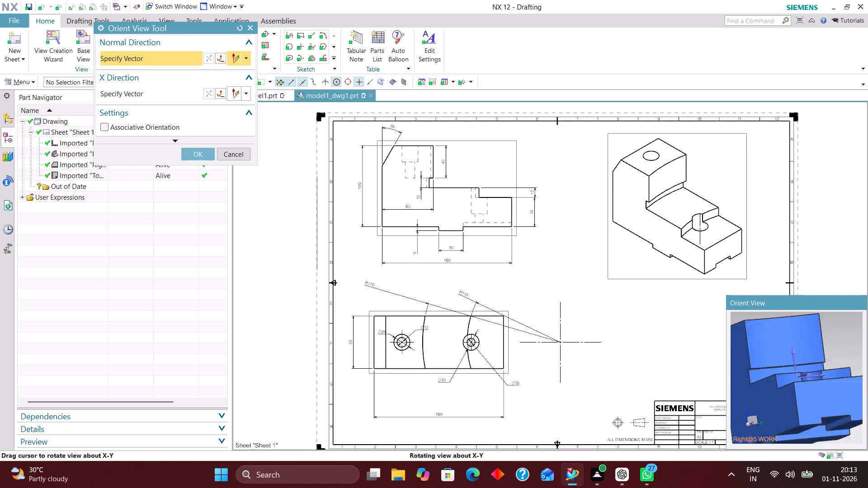
middle_click_drag(785, 391, 783, 394)
scroll(790, 394, "up", 1)
right_click_drag(864, 347, 842, 356)
scroll(767, 370, "down", 3)
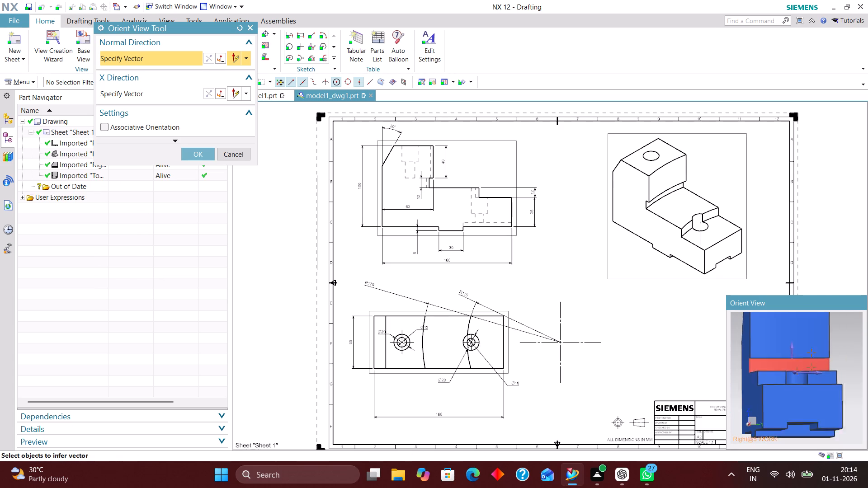
right_click_drag(834, 355, 804, 358)
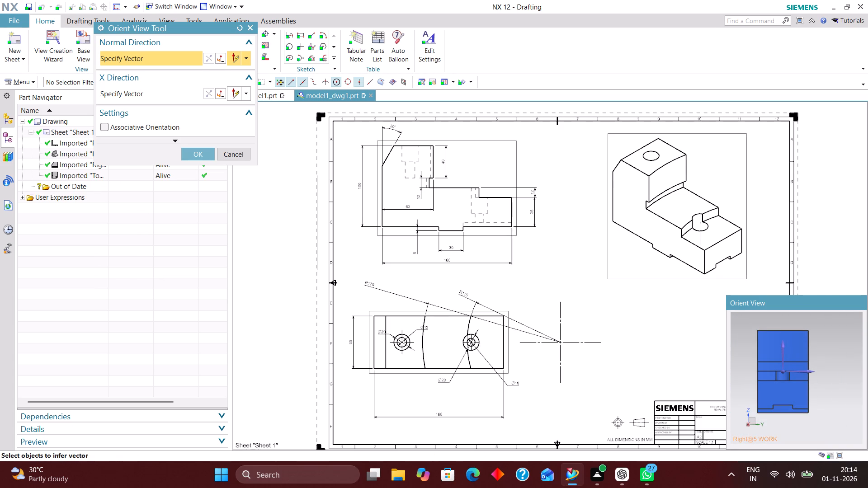
left_click(197, 147)
left_click(194, 152)
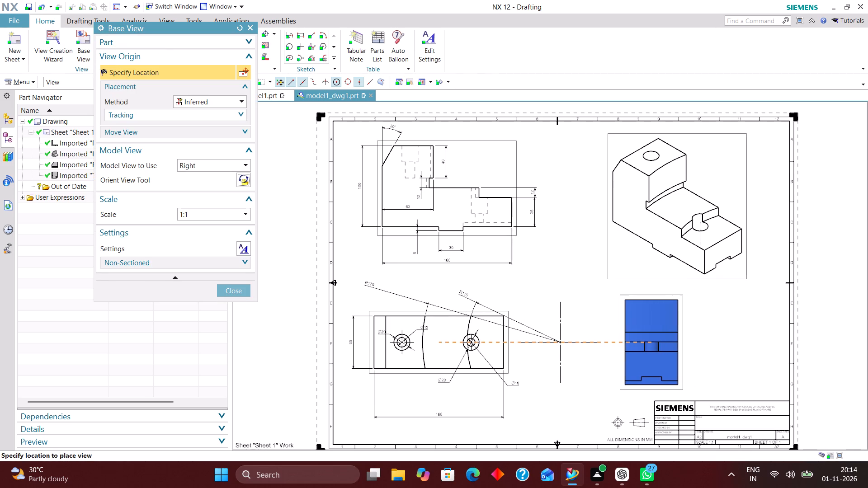
Place the right view below the isometric view, level with the top view, without adding any projected views.
left_click(642, 344)
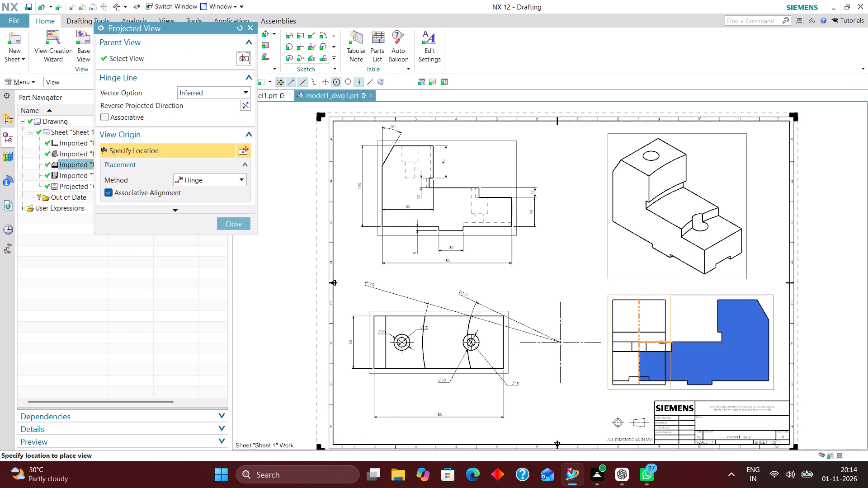
left_click(229, 221)
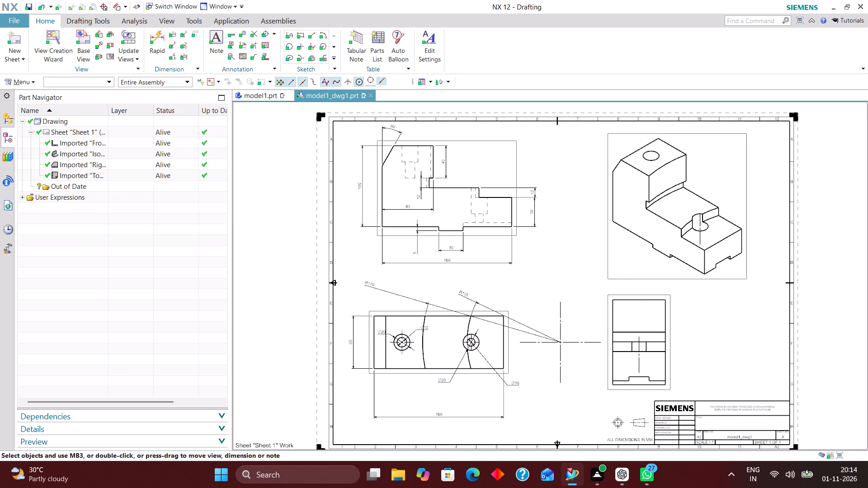
Add a Rapid radial dimension to the lower curved step's top edge in the right view, placed outside its upper left.
scroll(636, 352, "up", 2)
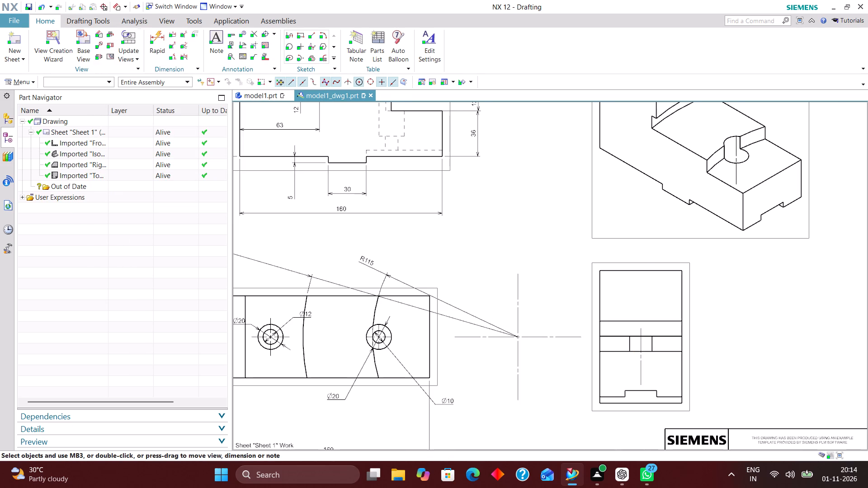
left_click(151, 33)
left_click(196, 156)
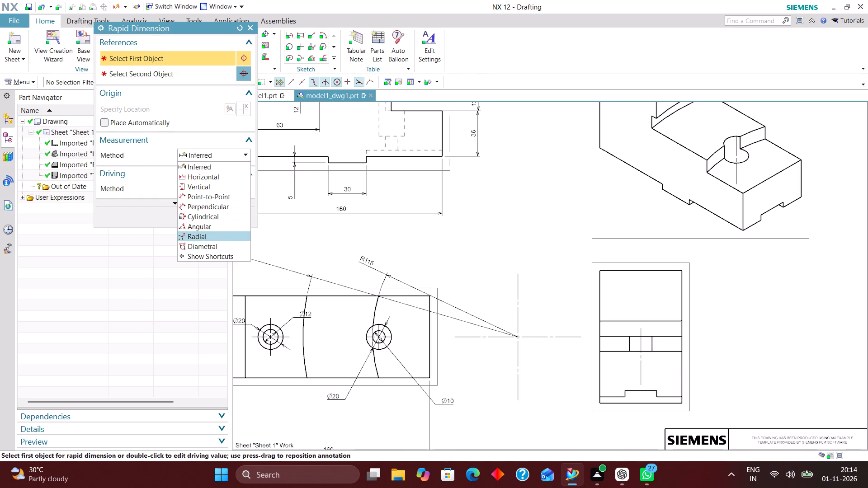
left_click(210, 235)
left_click(615, 337)
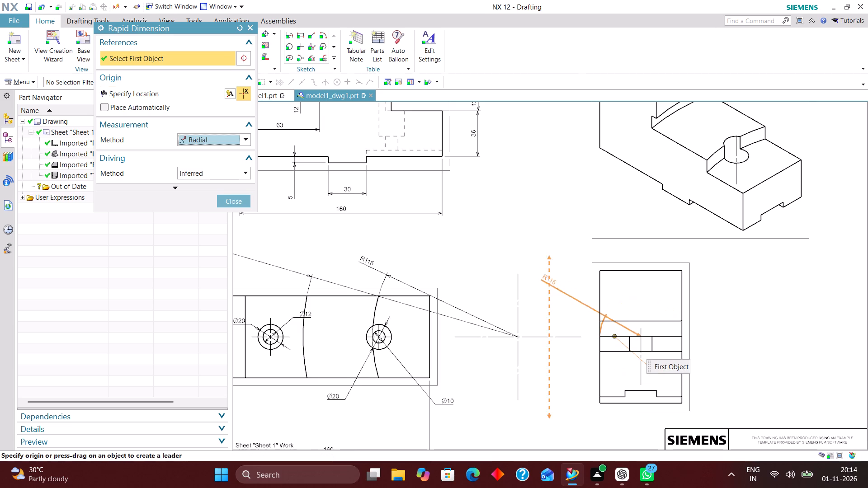
left_click(540, 267)
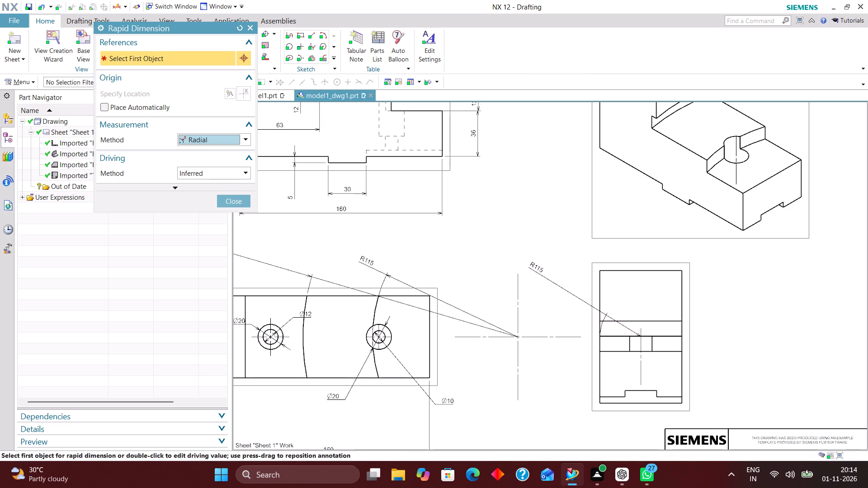
Add a radial dimension to the raised block's curved bottom edge in the right view, placed above the other radius dimension.
left_click(658, 321)
left_click(525, 230)
scroll(521, 321, "down", 2)
scroll(487, 272, "up", 2)
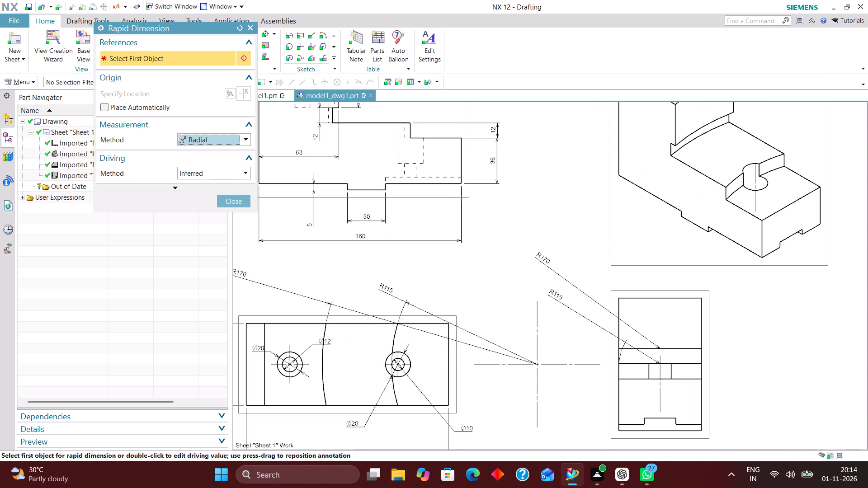
left_click(635, 378)
left_click(243, 199)
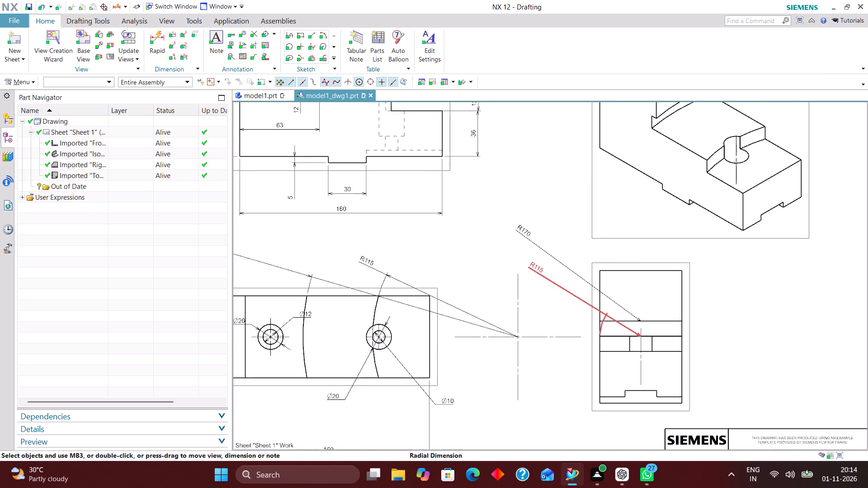
Delete the two radial dimensions from the right view.
scroll(543, 278, "up", 2)
right_click_drag(550, 277, 498, 264)
right_click_drag(529, 221, 471, 218)
scroll(567, 274, "down", 2)
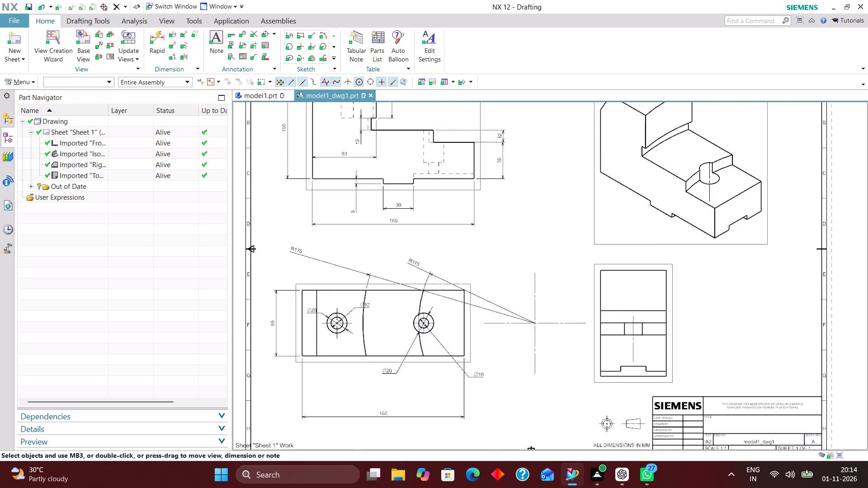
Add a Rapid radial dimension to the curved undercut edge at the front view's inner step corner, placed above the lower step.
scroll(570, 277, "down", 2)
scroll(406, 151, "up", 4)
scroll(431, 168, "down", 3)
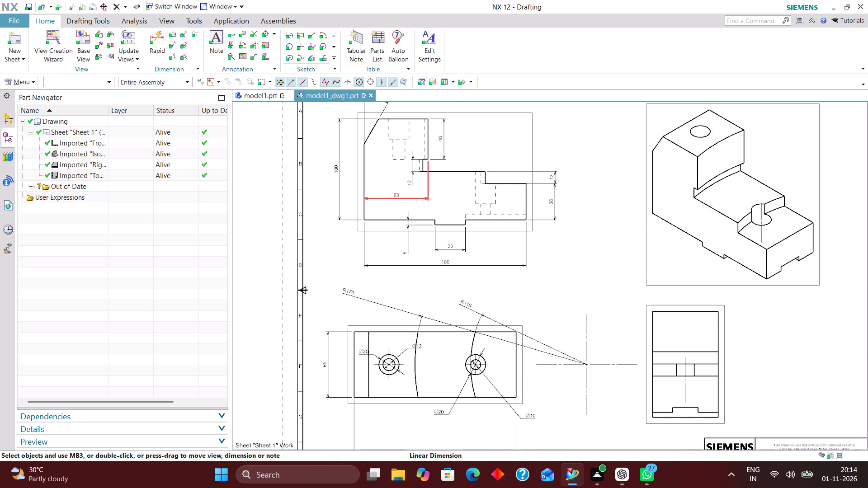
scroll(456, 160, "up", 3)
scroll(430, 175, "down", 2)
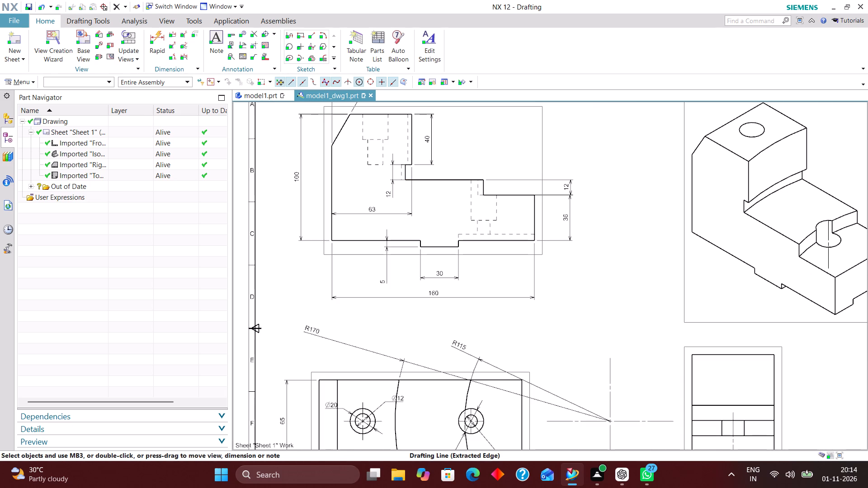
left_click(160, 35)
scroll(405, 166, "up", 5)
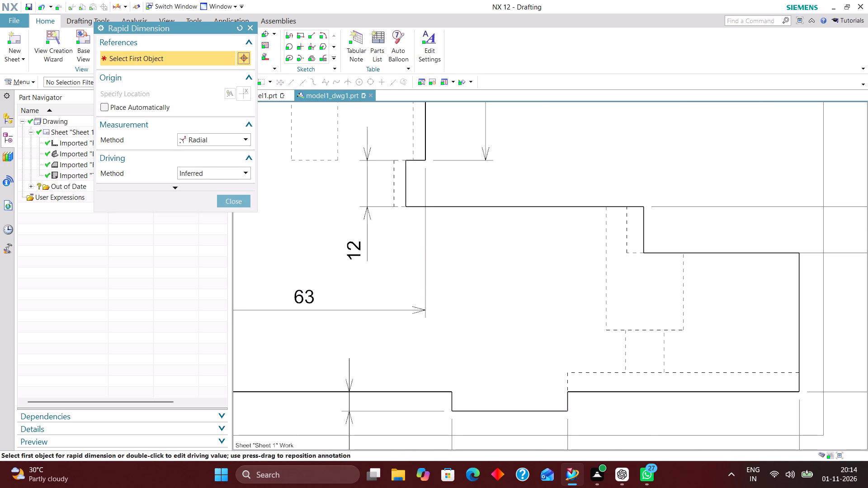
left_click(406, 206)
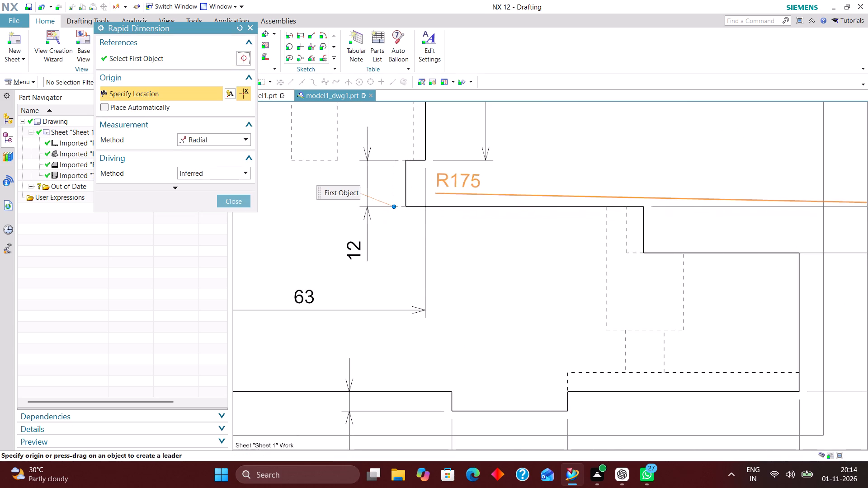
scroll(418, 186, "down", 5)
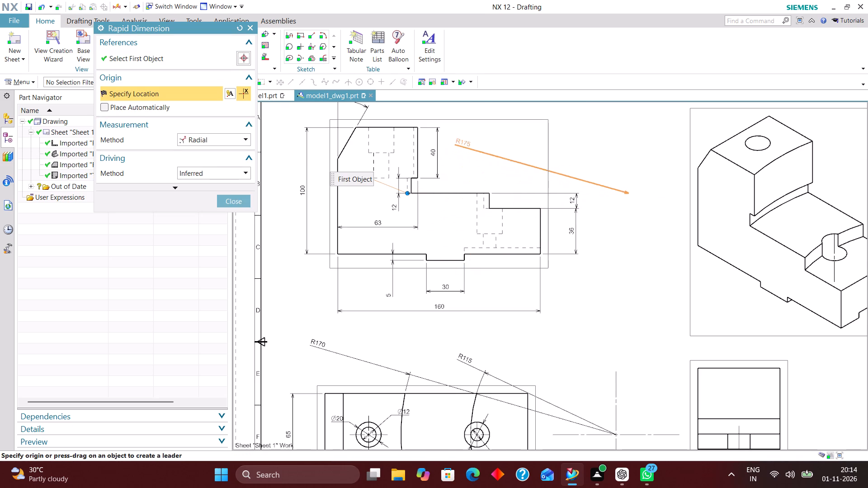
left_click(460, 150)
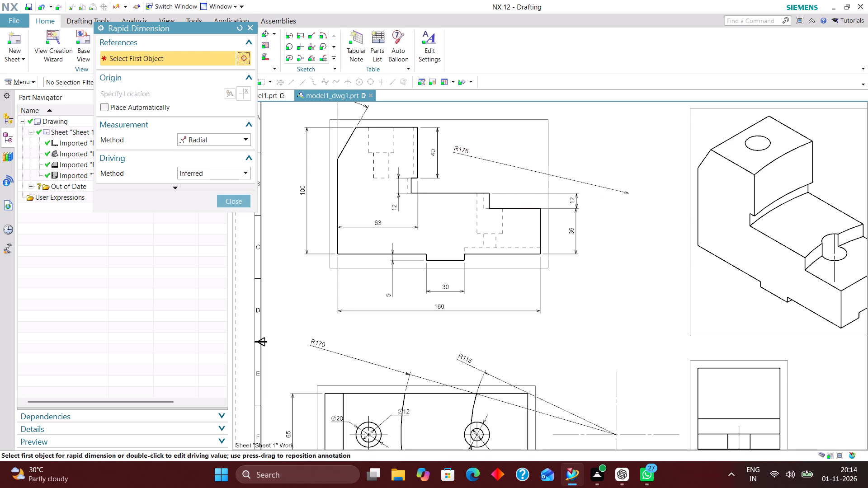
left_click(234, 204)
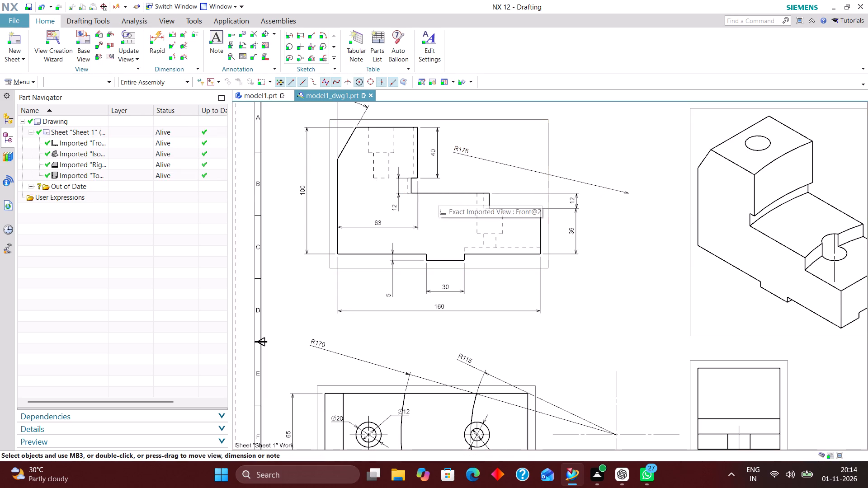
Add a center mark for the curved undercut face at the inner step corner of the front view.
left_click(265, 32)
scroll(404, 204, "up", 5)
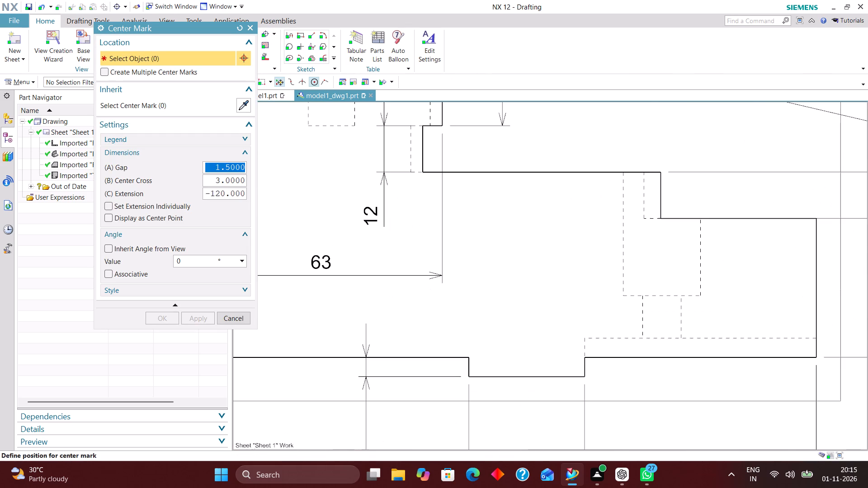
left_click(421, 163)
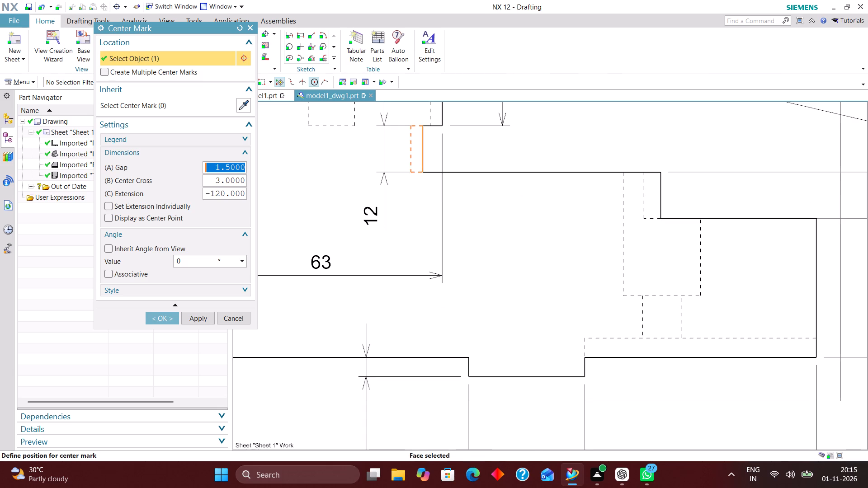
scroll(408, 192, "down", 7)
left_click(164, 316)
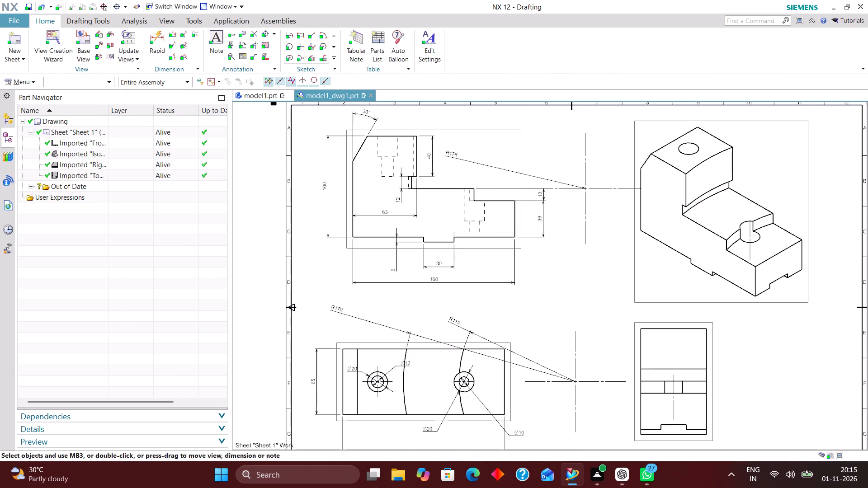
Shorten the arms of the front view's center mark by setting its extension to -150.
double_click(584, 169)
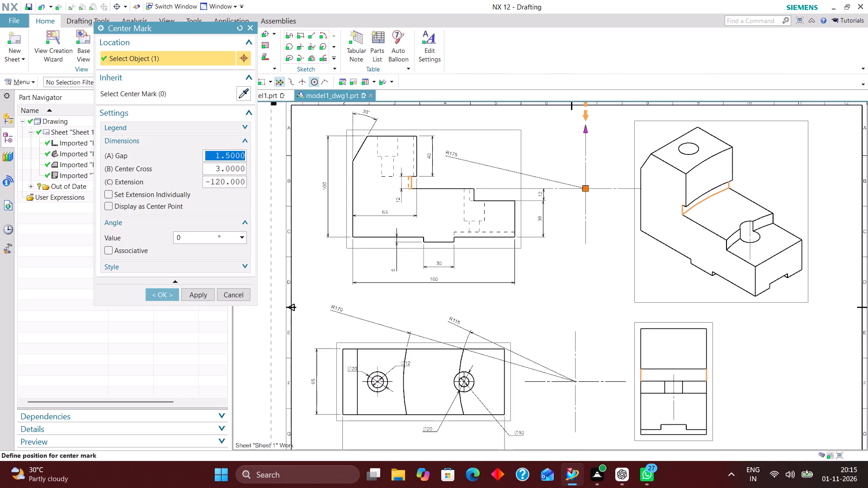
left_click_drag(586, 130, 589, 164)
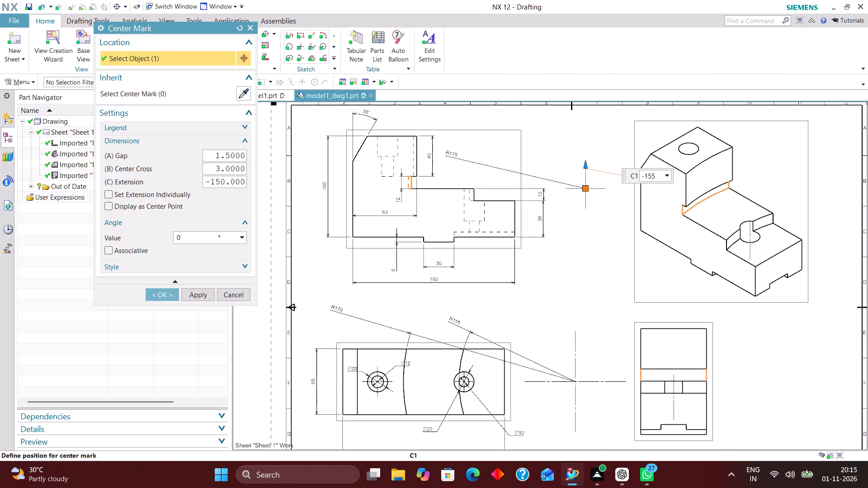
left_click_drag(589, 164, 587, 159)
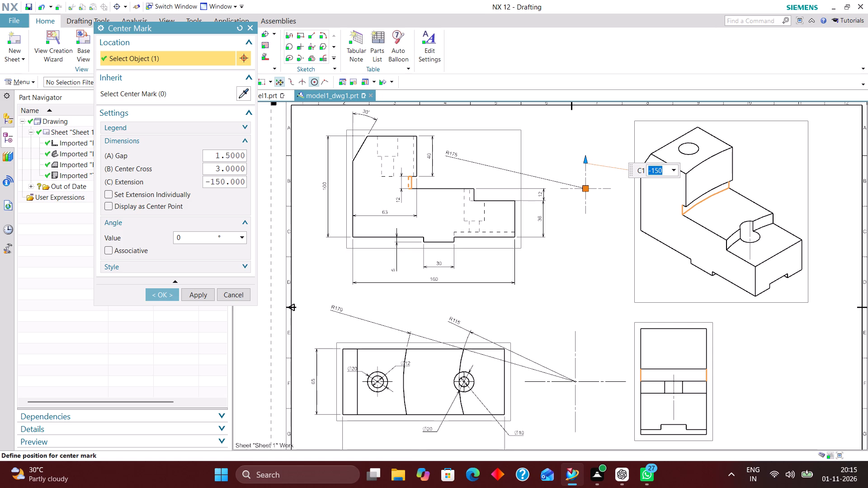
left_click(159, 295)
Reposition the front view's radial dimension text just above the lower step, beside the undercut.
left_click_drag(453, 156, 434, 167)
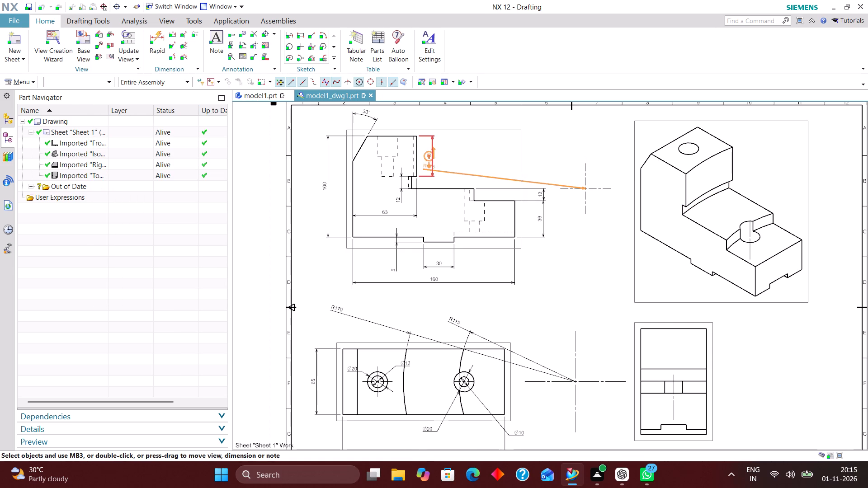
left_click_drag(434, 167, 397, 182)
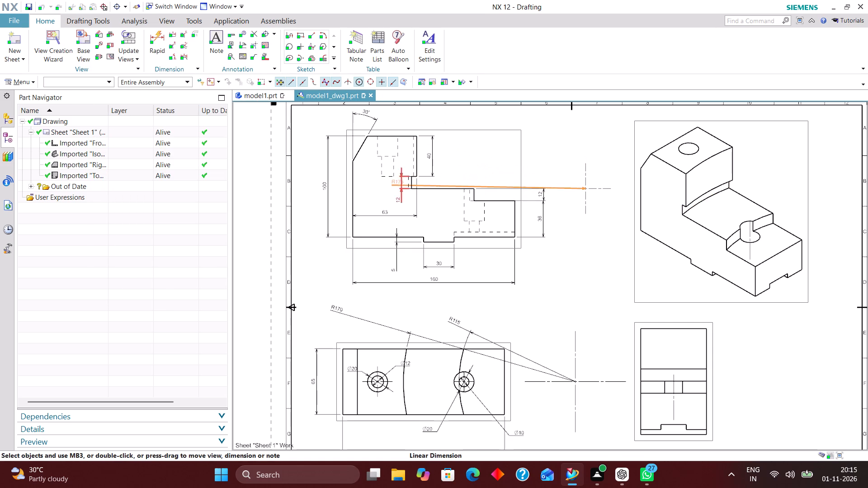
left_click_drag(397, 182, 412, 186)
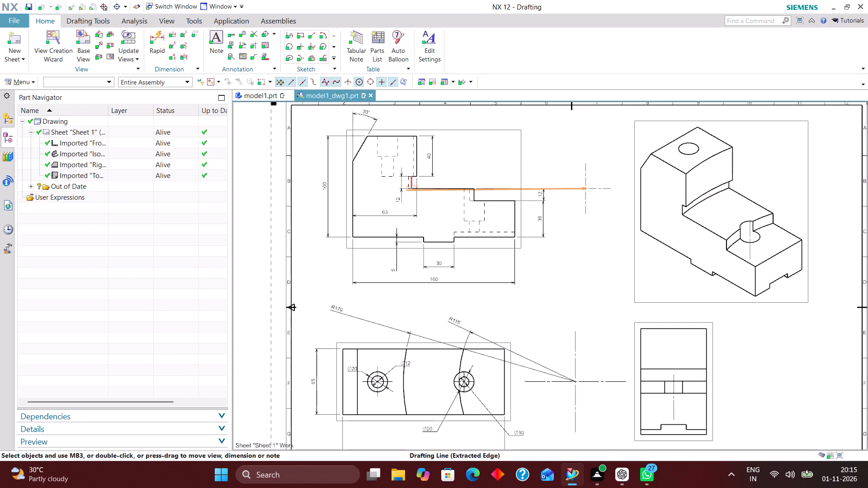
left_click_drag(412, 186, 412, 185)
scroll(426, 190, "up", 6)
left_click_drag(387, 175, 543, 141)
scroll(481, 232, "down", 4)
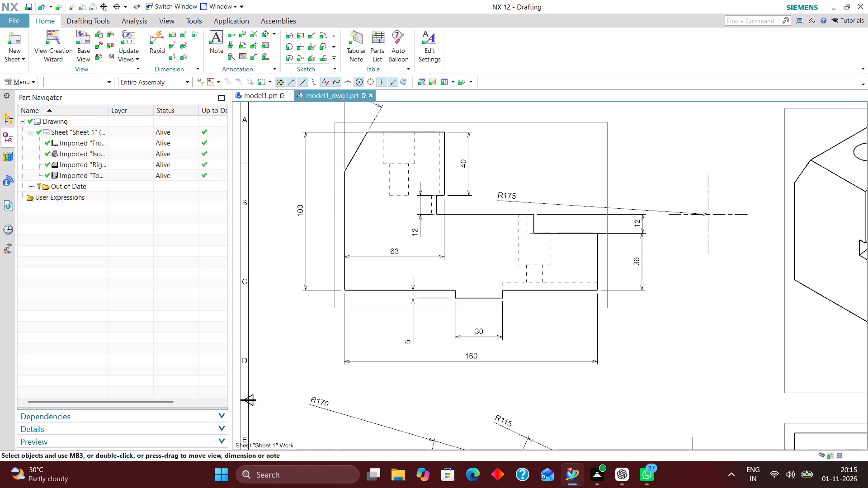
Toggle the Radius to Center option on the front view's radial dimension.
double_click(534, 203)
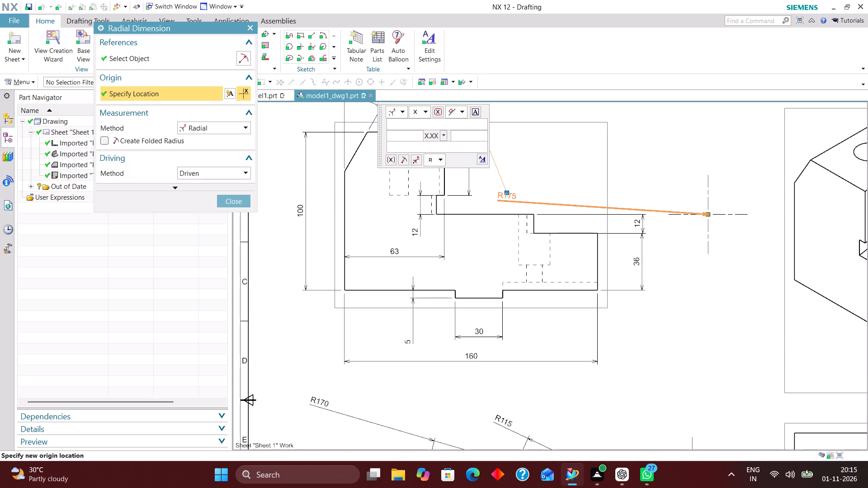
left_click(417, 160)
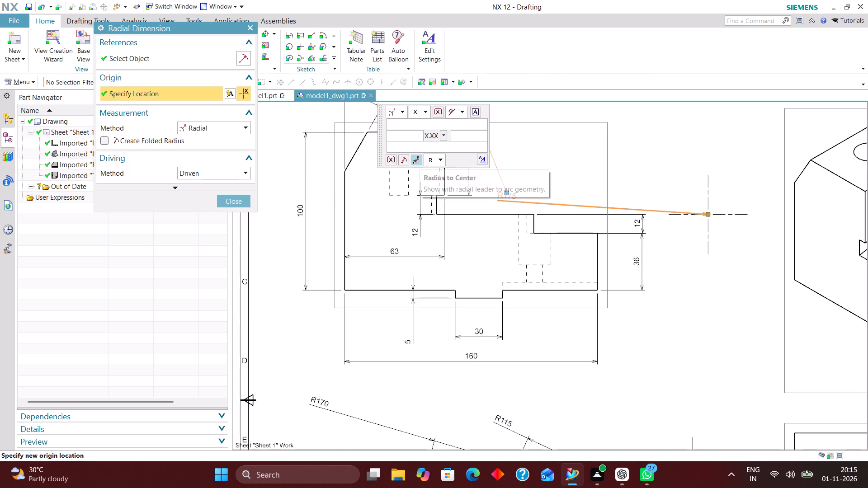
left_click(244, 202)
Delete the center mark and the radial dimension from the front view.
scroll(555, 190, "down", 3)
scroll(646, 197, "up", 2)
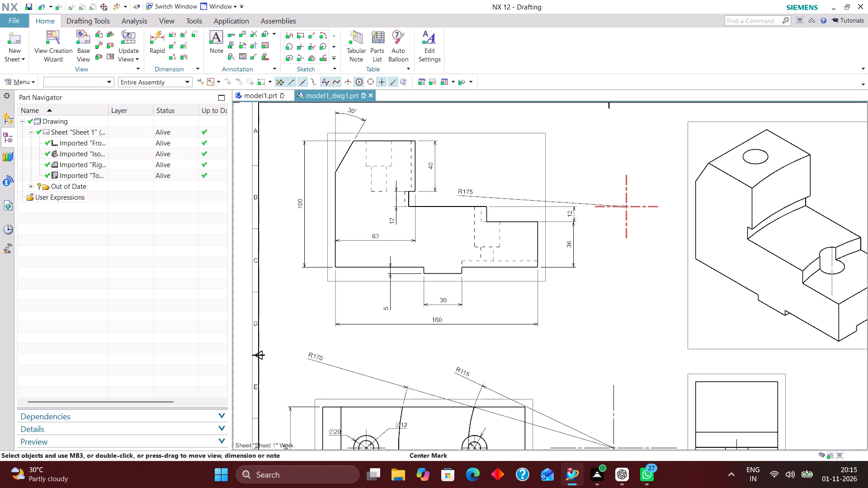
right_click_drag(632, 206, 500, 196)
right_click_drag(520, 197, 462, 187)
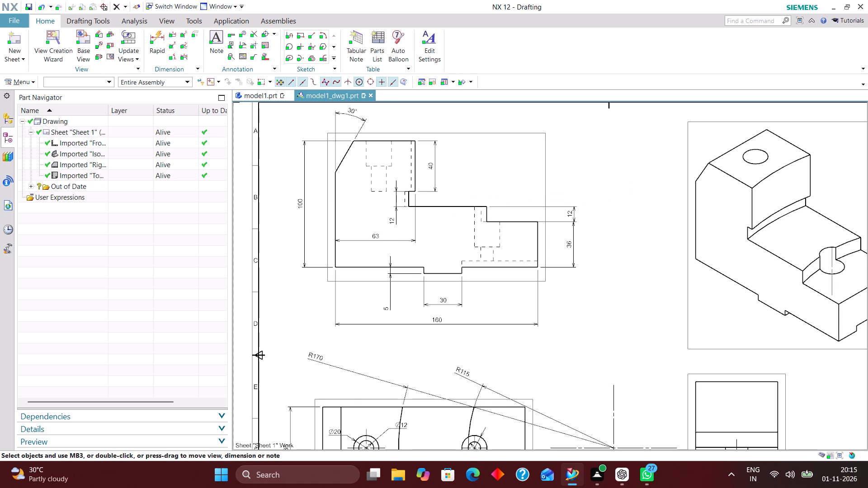
Edit the sheet settings to use 1st Angle Projection.
scroll(507, 182, "down", 3)
scroll(555, 265, "up", 2)
right_click_drag(571, 204, 510, 231)
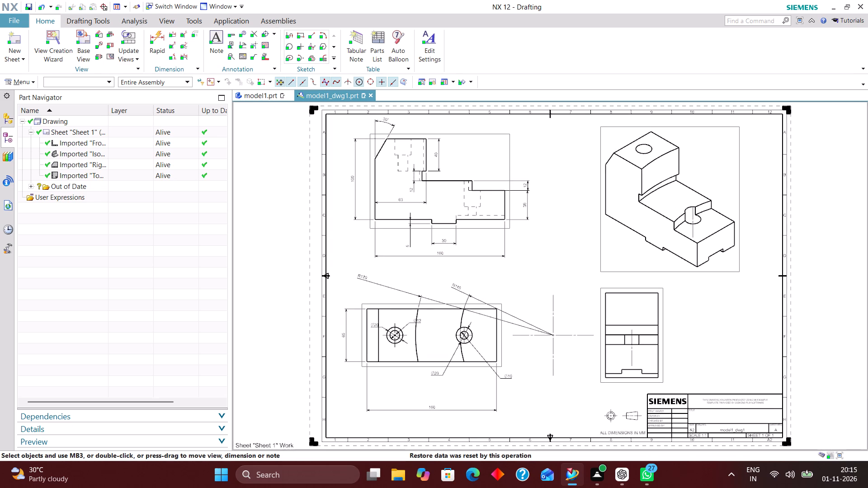
right_click(308, 347)
left_click(368, 255)
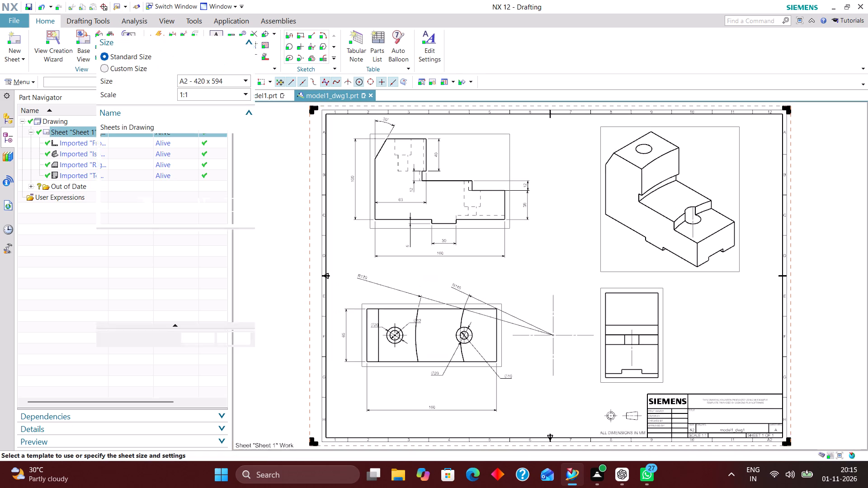
left_click(126, 305)
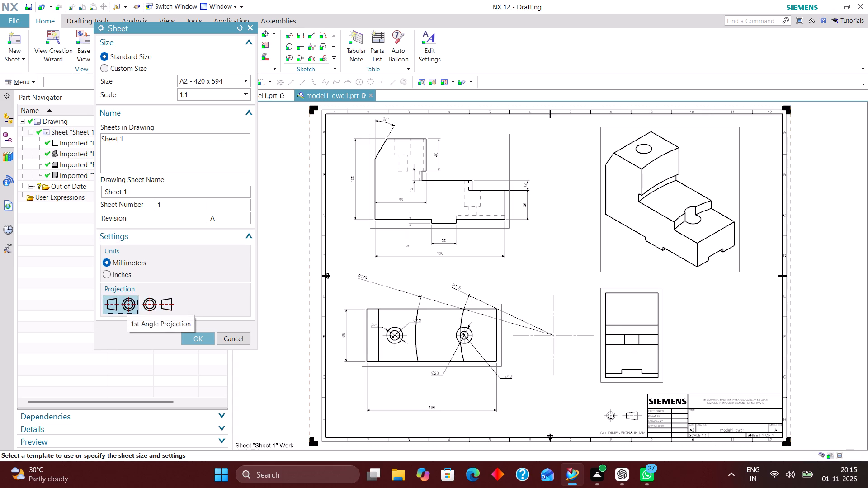
left_click(201, 341)
Dimension the right view's overall width using the Inferred Rapid measurement method, placed above the view.
scroll(519, 288, "down", 2)
scroll(615, 342, "up", 3)
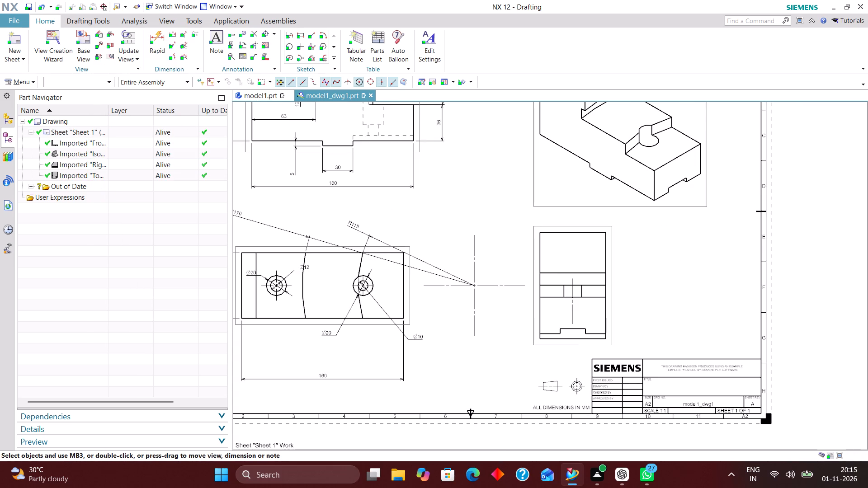
left_click(156, 34)
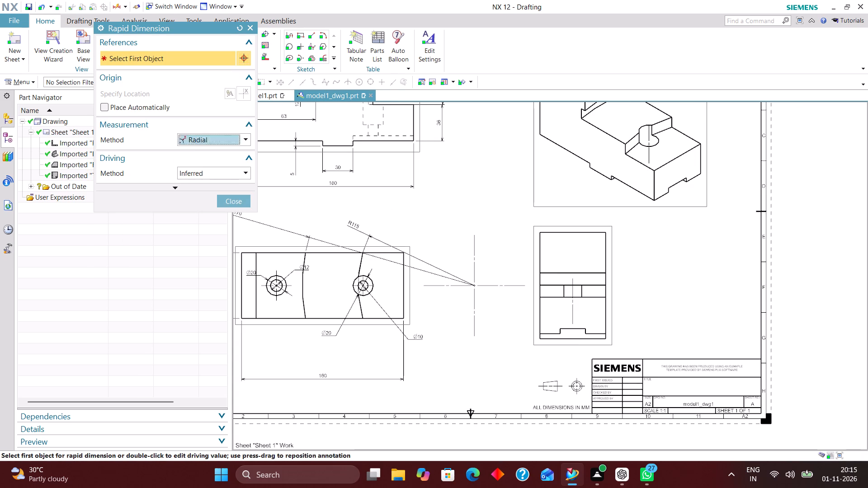
left_click(231, 139)
left_click(231, 146)
left_click(234, 151)
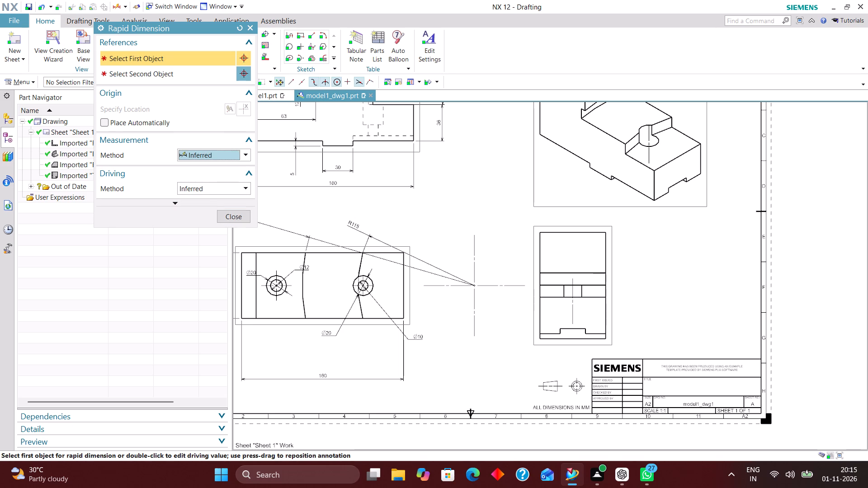
left_click(541, 233)
left_click(604, 233)
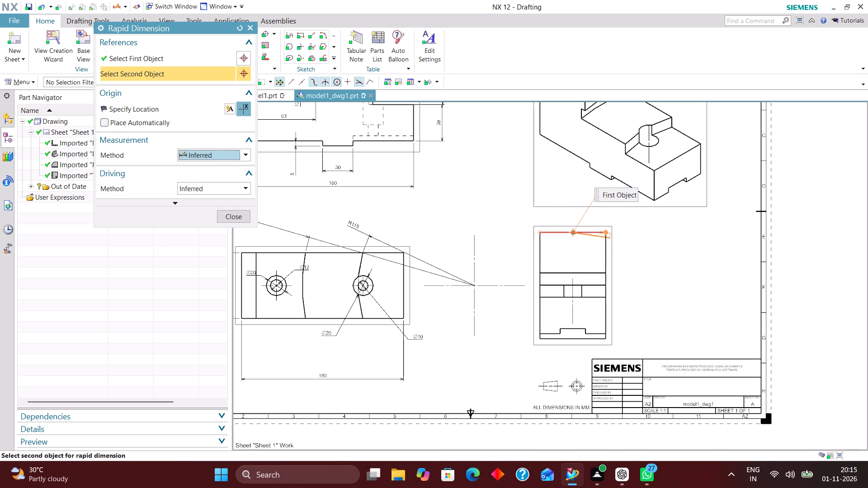
left_click(575, 211)
Dimension the right view's overall height between its bottom and top corners, placed to the right of the view.
scroll(555, 253, "down", 2)
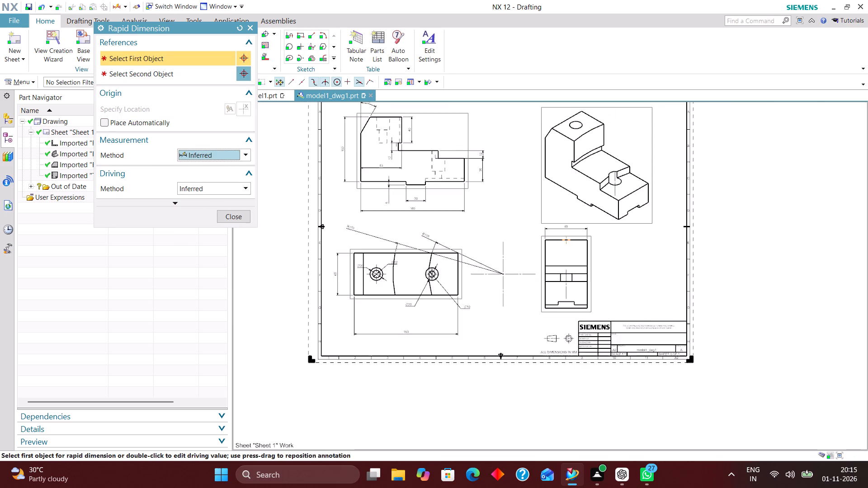
scroll(554, 318, "up", 3)
left_click(620, 299)
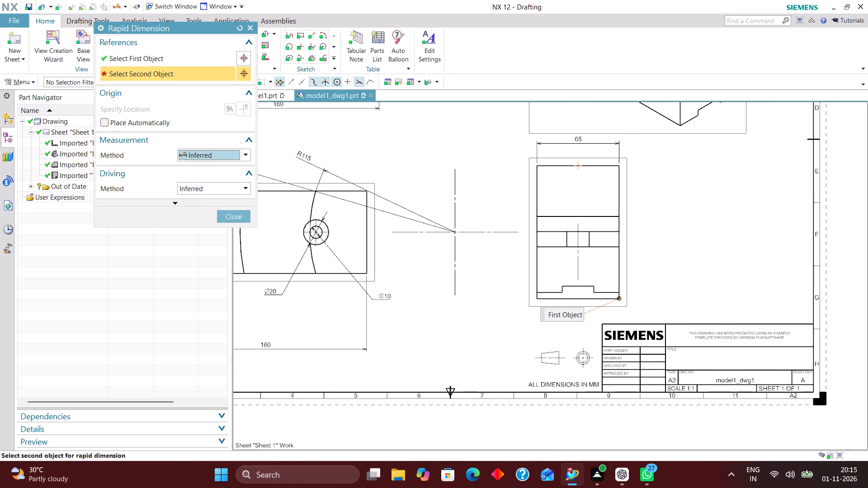
left_click(621, 165)
left_click(661, 237)
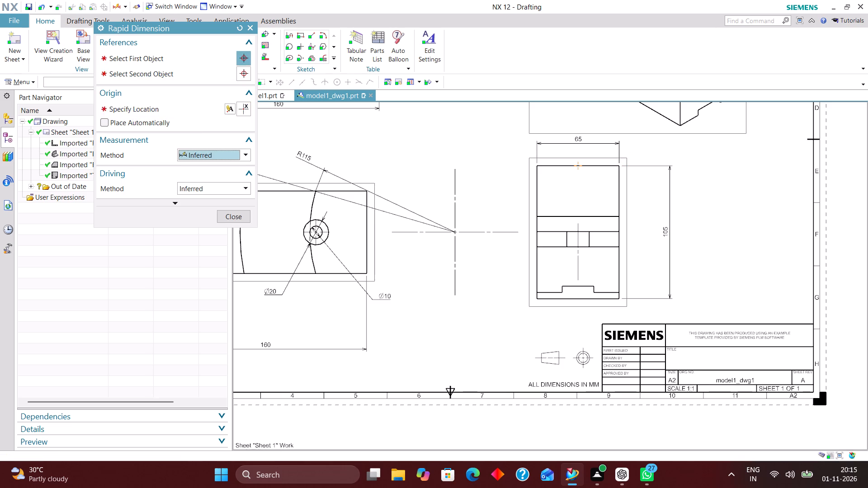
Dimension the width of the notch at the bottom of the right view, placed below the view.
scroll(577, 304, "up", 3)
scroll(590, 280, "down", 3)
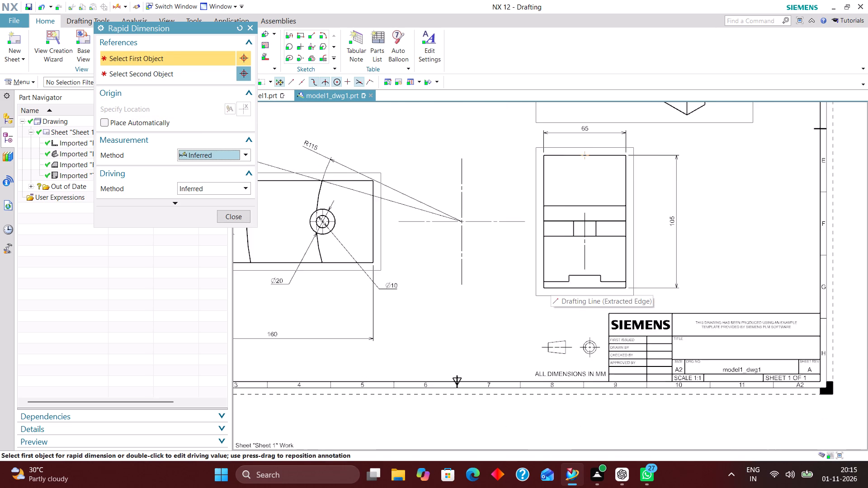
scroll(587, 312, "down", 3)
scroll(594, 292, "up", 2)
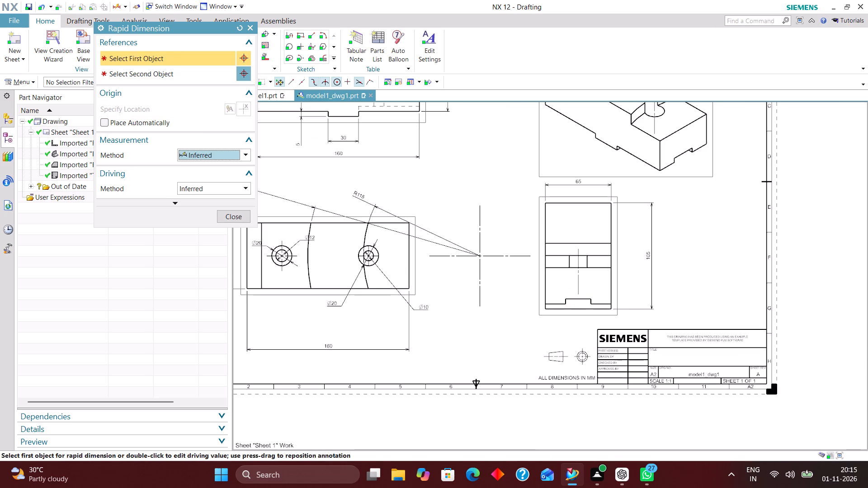
left_click(565, 306)
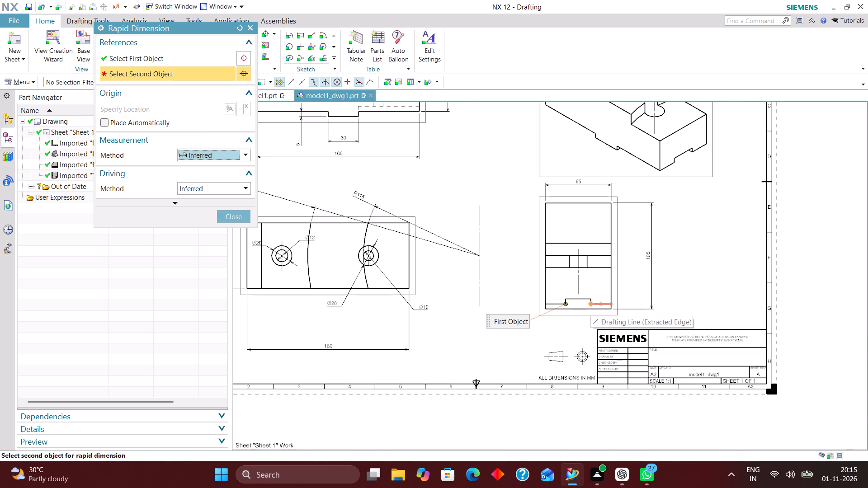
left_click(589, 304)
left_click(577, 331)
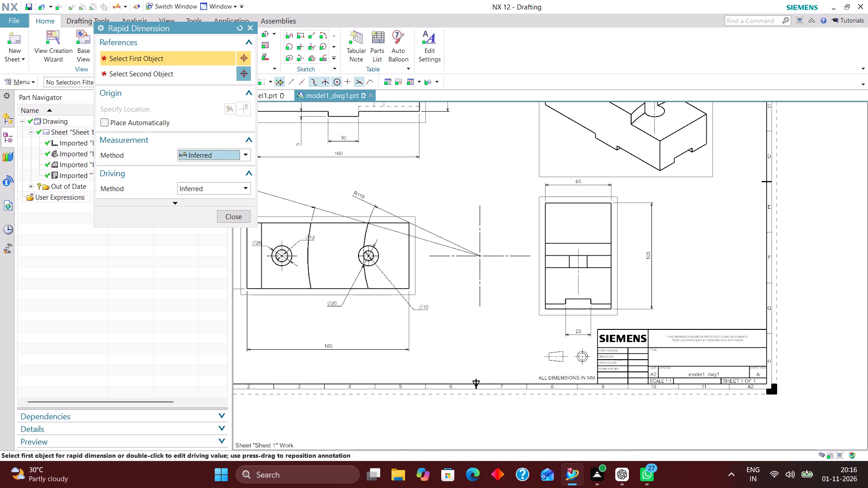
Dimension the bottom notch's depth between its upper and lower corners, placed to the left of the right view.
scroll(564, 312, "up", 5)
scroll(584, 335, "down", 2)
scroll(572, 309, "up", 4)
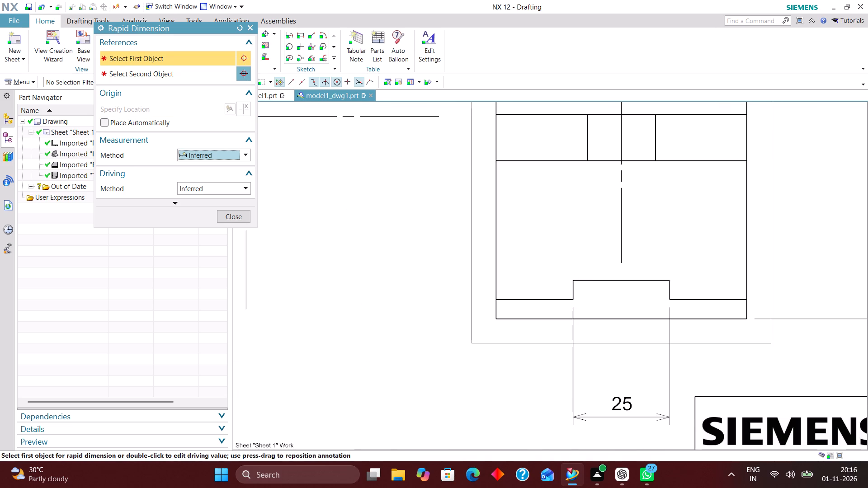
left_click(571, 280)
left_click(574, 298)
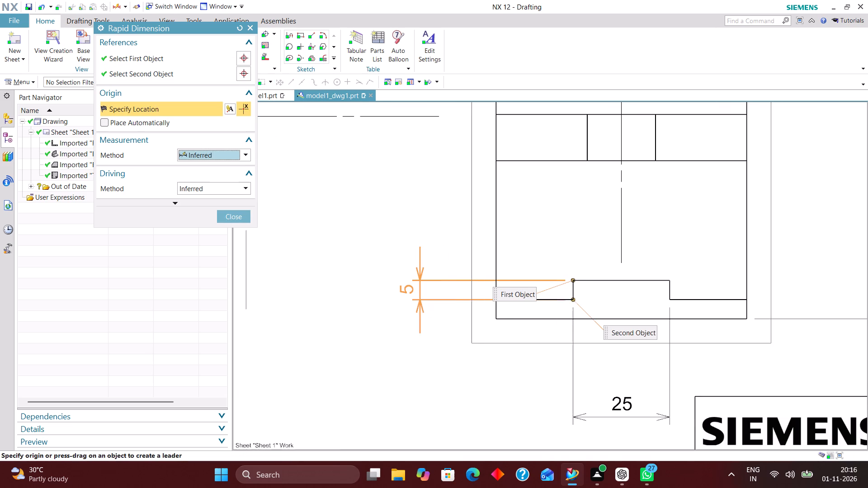
left_click(401, 293)
Dimension the height from the right view's lower step line to the lower inner horizontal edge, placed left of the notch depth, and finish dimensioning.
scroll(467, 373, "down", 4)
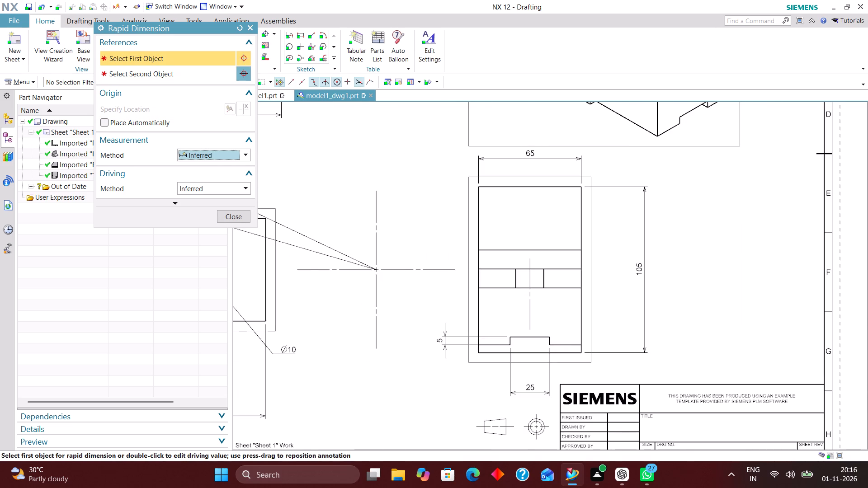
scroll(489, 377, "down", 2)
scroll(568, 361, "up", 3)
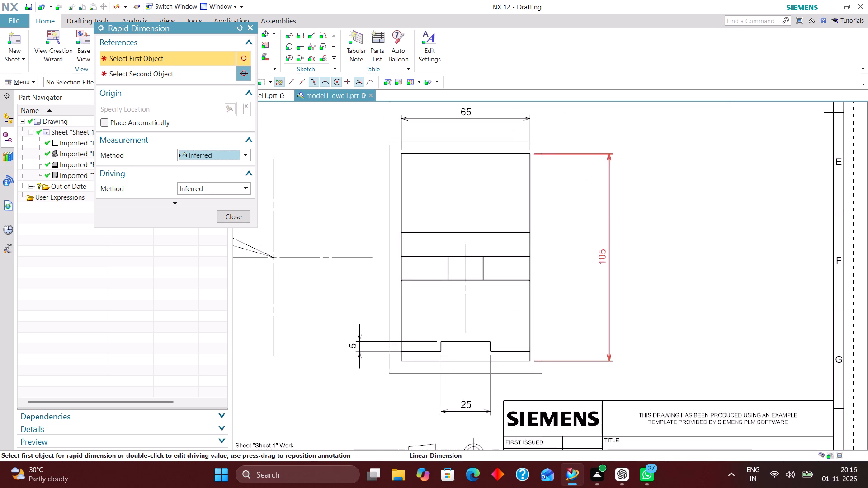
scroll(579, 351, "down", 2)
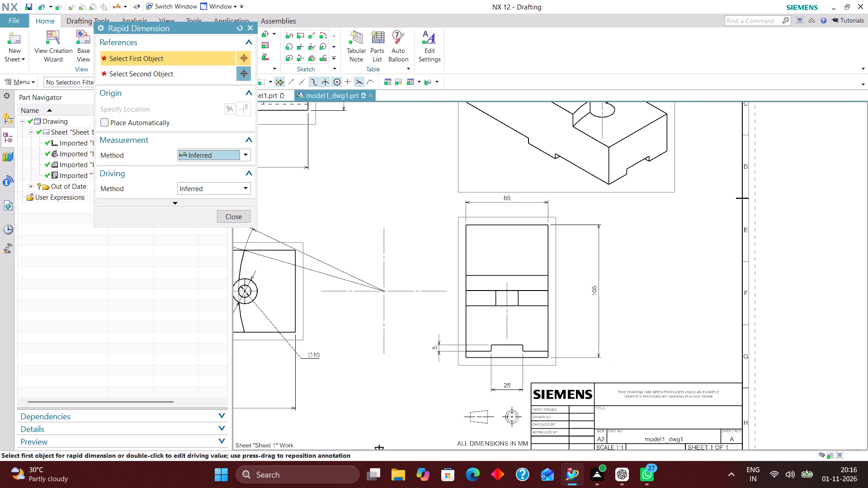
scroll(464, 355, "up", 2)
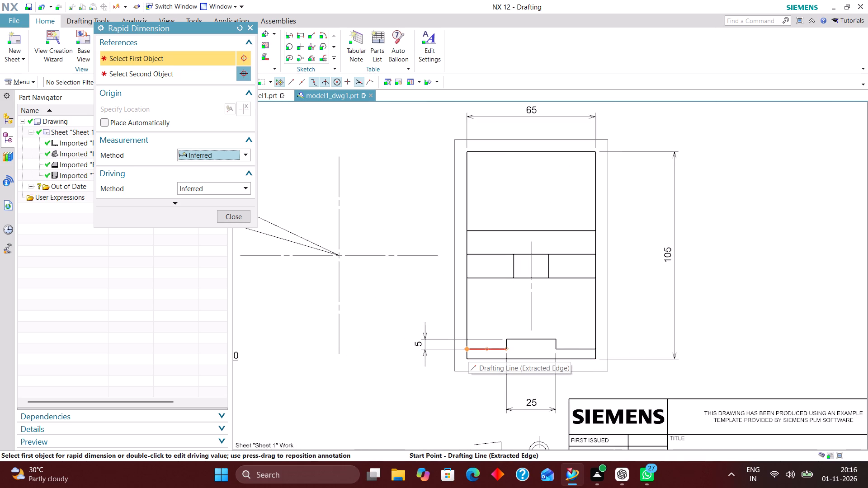
left_click(467, 350)
left_click(467, 277)
left_click(391, 314)
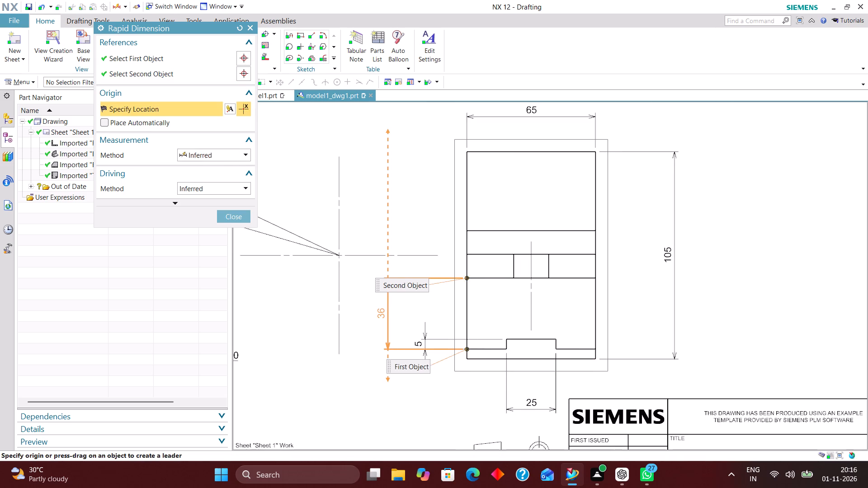
left_click(238, 215)
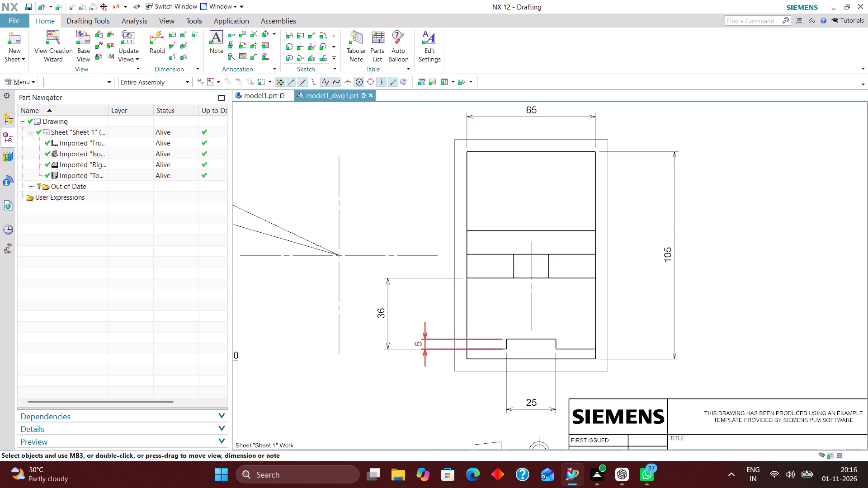
Move the notch depth and lower step height dimensions closer to the right view, keeping the step height outermost.
left_click_drag(420, 334, 443, 333)
left_click_drag(384, 310, 429, 320)
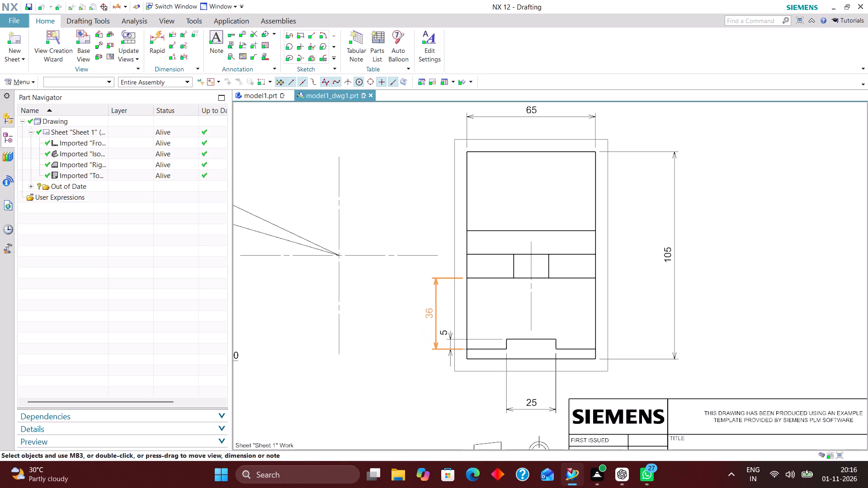
left_click_drag(429, 320, 423, 319)
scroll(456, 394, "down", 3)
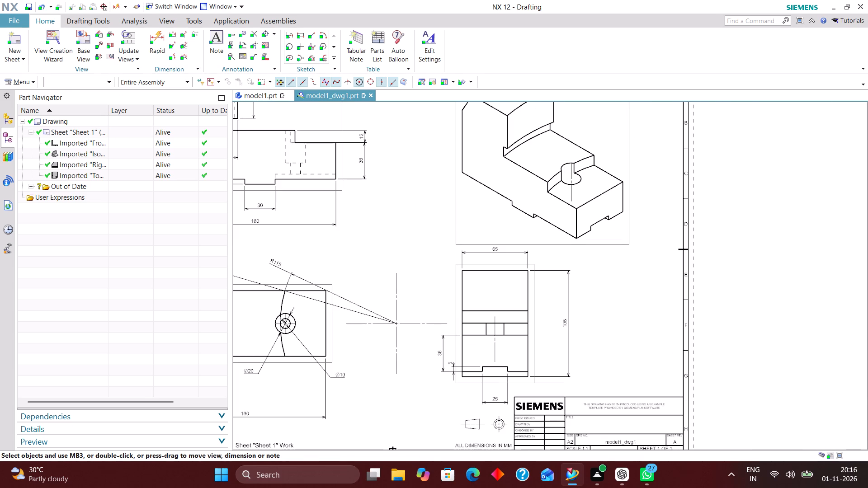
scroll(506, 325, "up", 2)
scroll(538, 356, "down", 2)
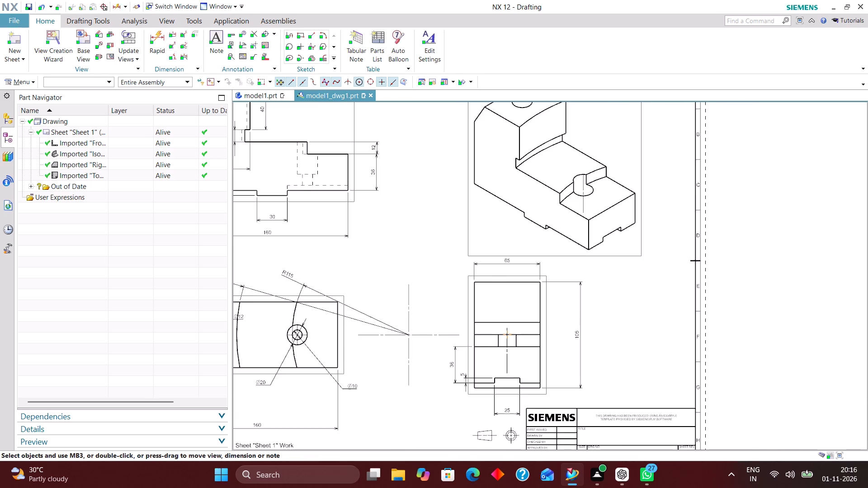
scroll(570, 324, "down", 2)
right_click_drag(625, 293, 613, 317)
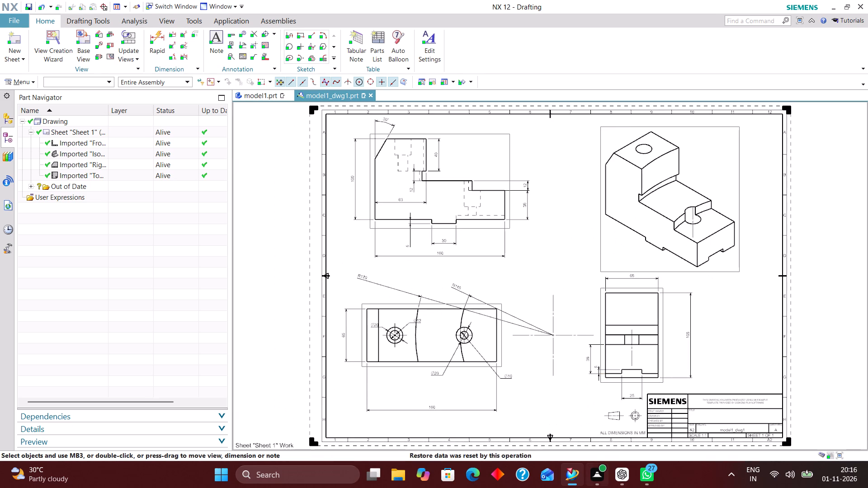
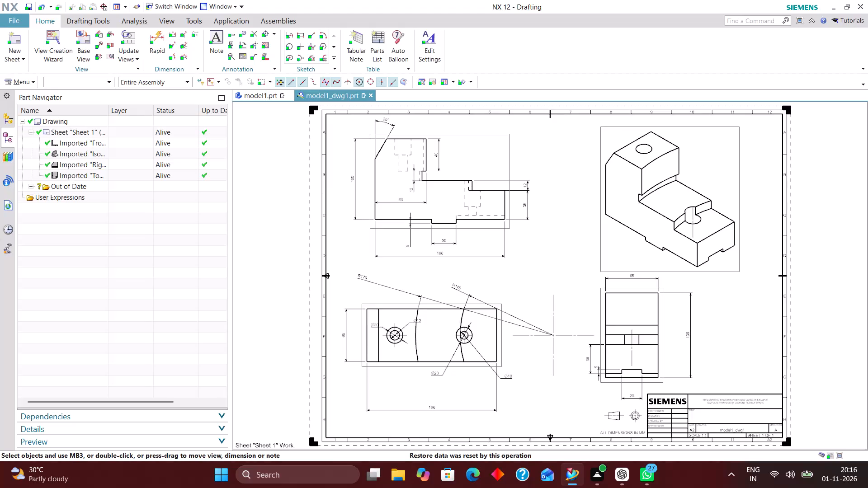
Examine the front, top and right views for features that still lack dimensions.
scroll(495, 334, "down", 2)
scroll(526, 319, "up", 3)
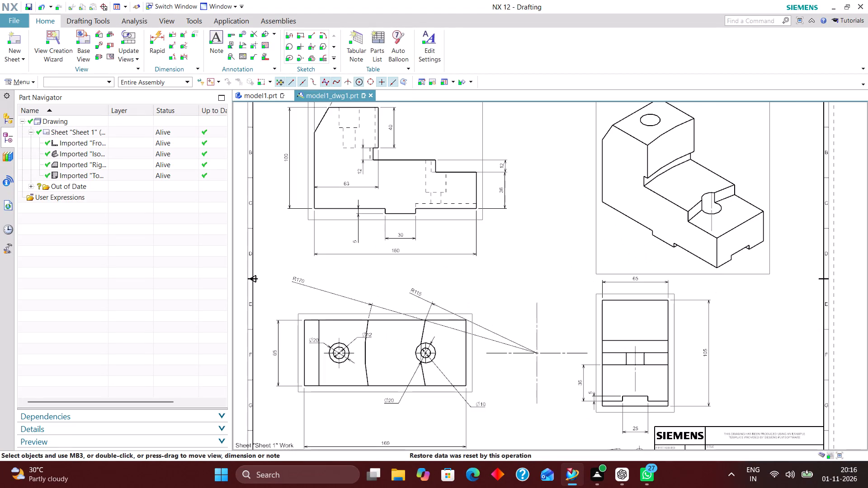
right_click_drag(562, 225, 543, 247)
scroll(718, 349, "up", 1)
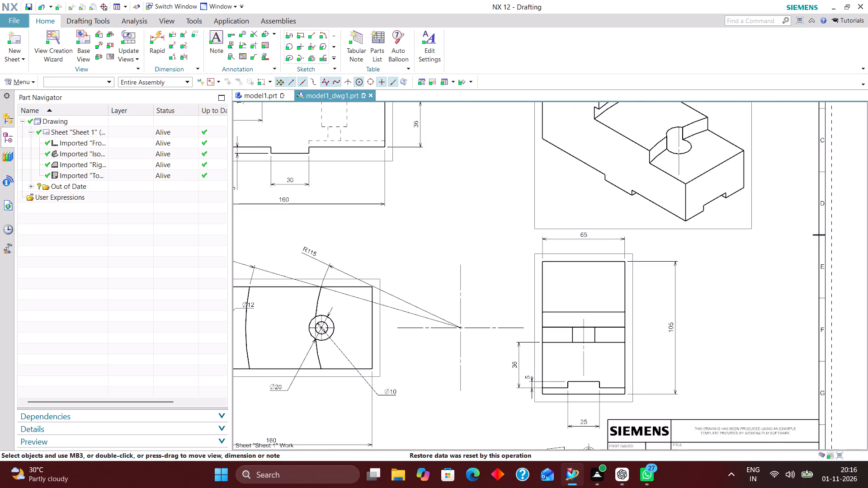
scroll(717, 348, "up", 1)
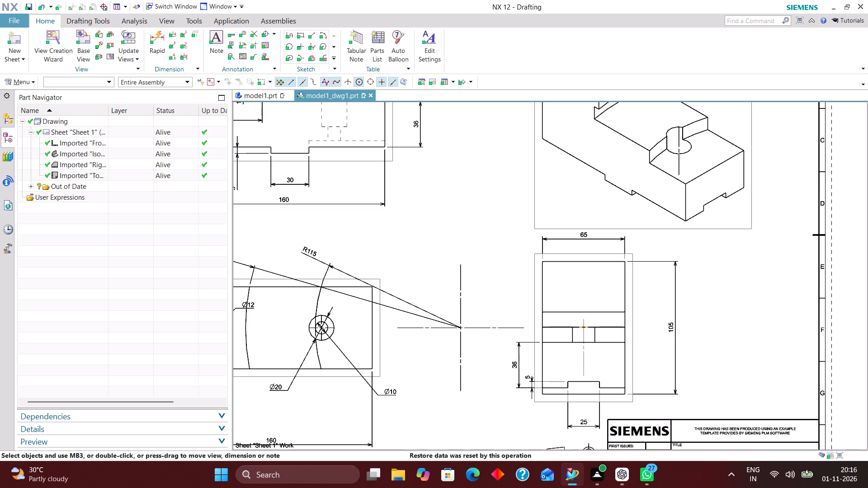
scroll(521, 282, "down", 3)
scroll(502, 253, "up", 3)
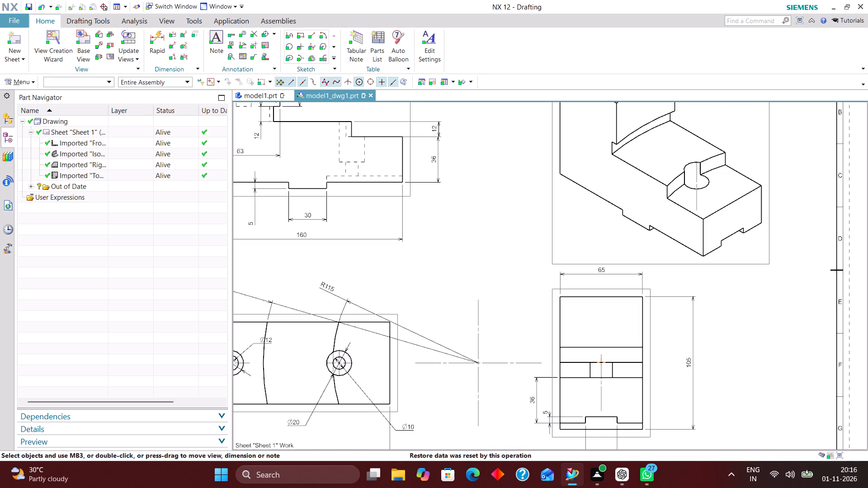
scroll(523, 225, "down", 1)
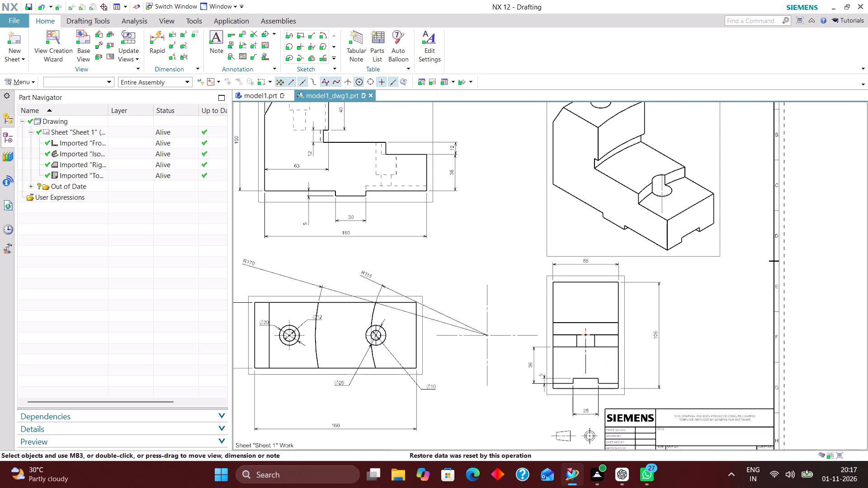
Dimension the depth of the upper hole's wide counterbore in the front view, placed left of its hidden lines.
scroll(467, 209, "down", 3)
scroll(393, 162, "up", 5)
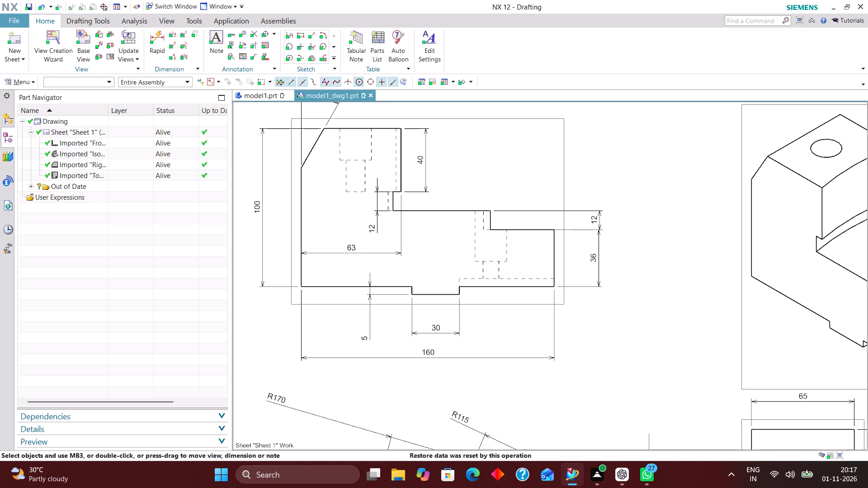
scroll(457, 237, "down", 2)
scroll(384, 178, "up", 5)
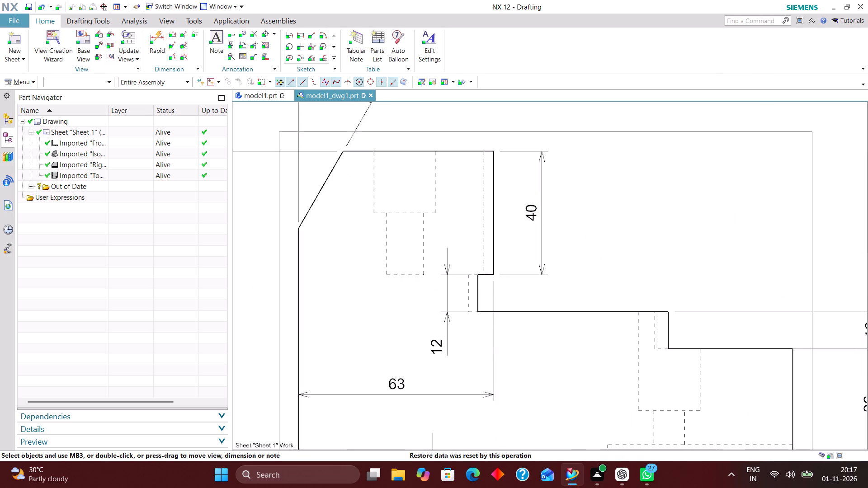
left_click(156, 34)
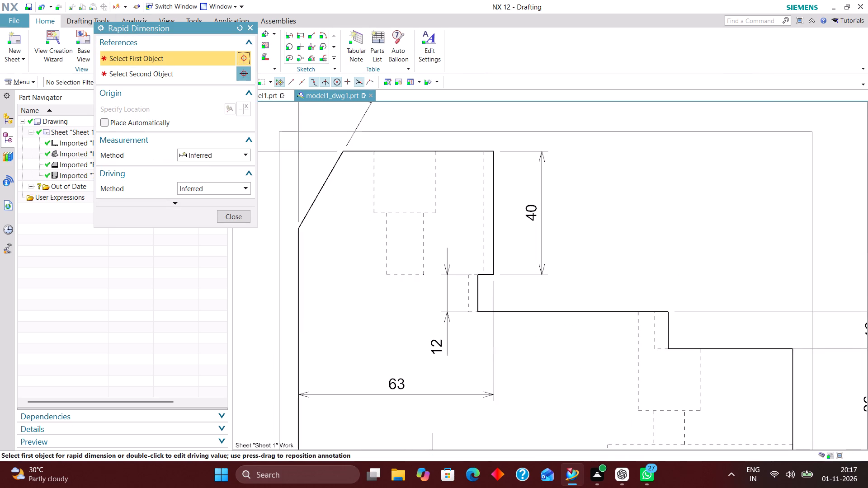
scroll(382, 157, "up", 3)
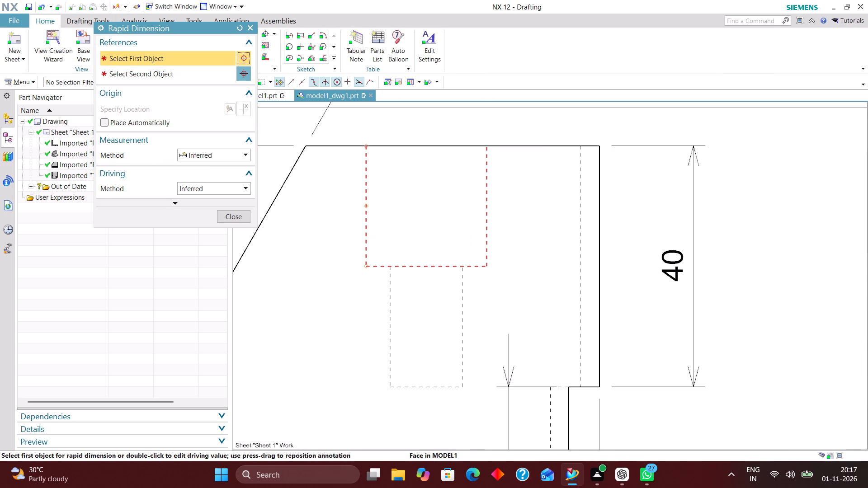
left_click(366, 179)
scroll(467, 204, "down", 1)
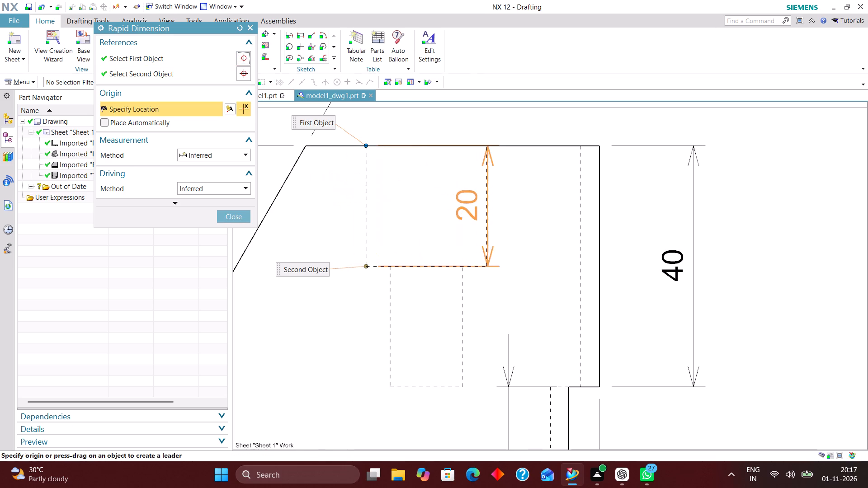
scroll(467, 204, "down", 2)
left_click(373, 267)
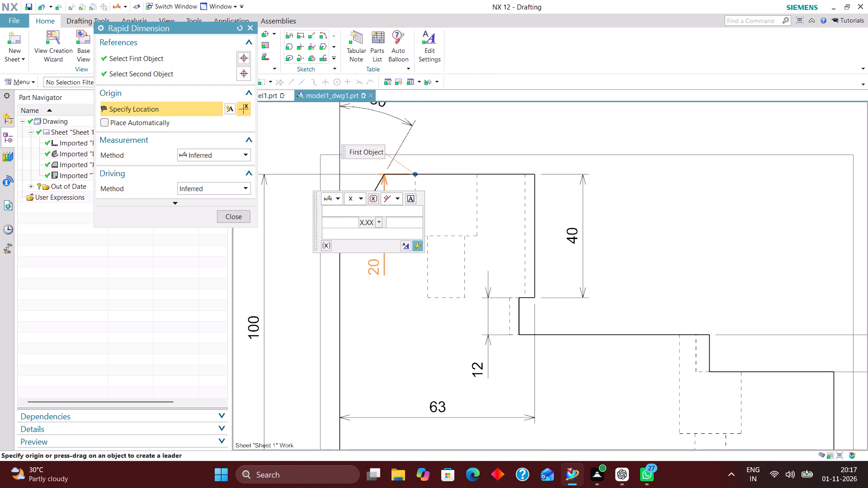
Dimension the depth of the narrow bore beneath the upper counterbore in the front view, placed to its lower left.
left_click(426, 280)
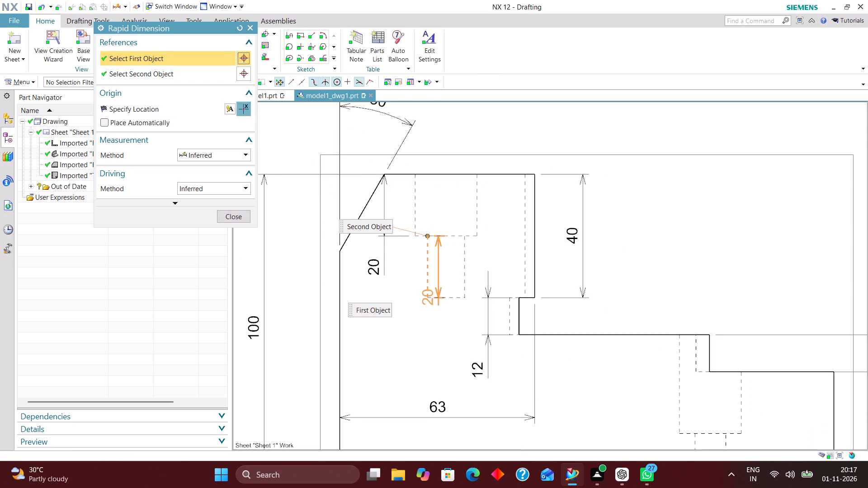
left_click(407, 324)
Dimension the lower hole's counterbore depth in the front view, from the middle step surface to its floor, placed left of the hole.
scroll(374, 267, "down", 4)
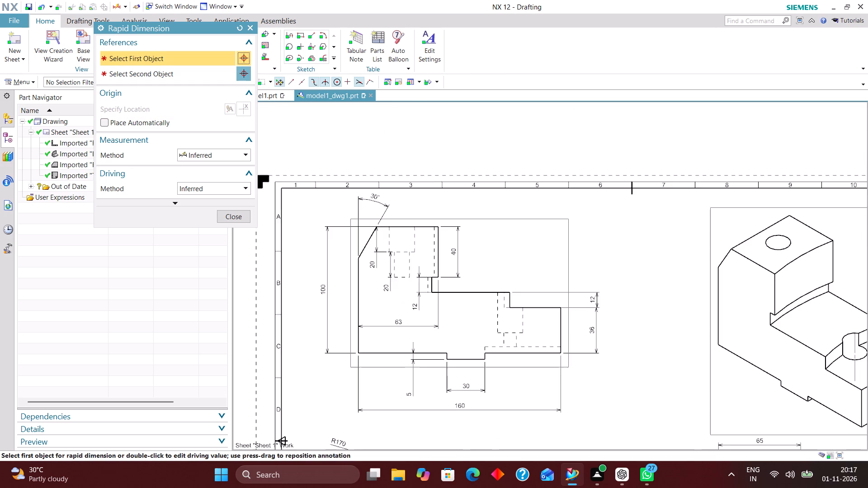
scroll(360, 233, "down", 2)
scroll(361, 239, "up", 3)
scroll(324, 227, "down", 4)
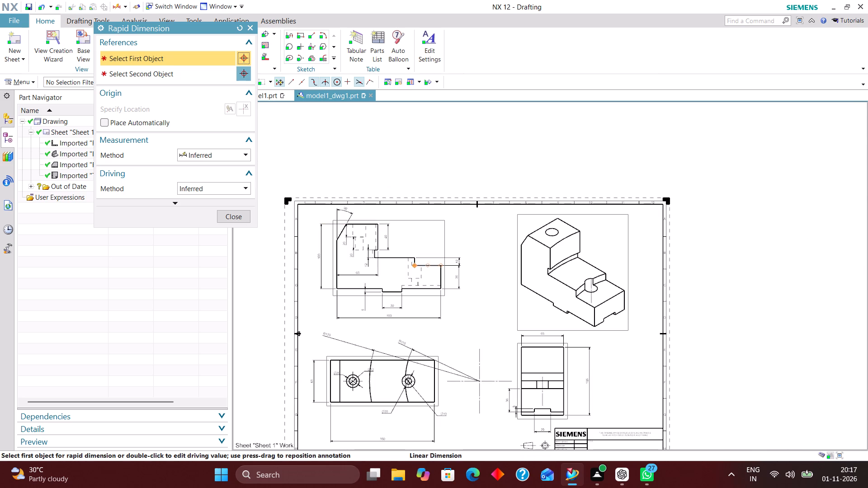
scroll(410, 271, "up", 6)
left_click(409, 286)
left_click(358, 268)
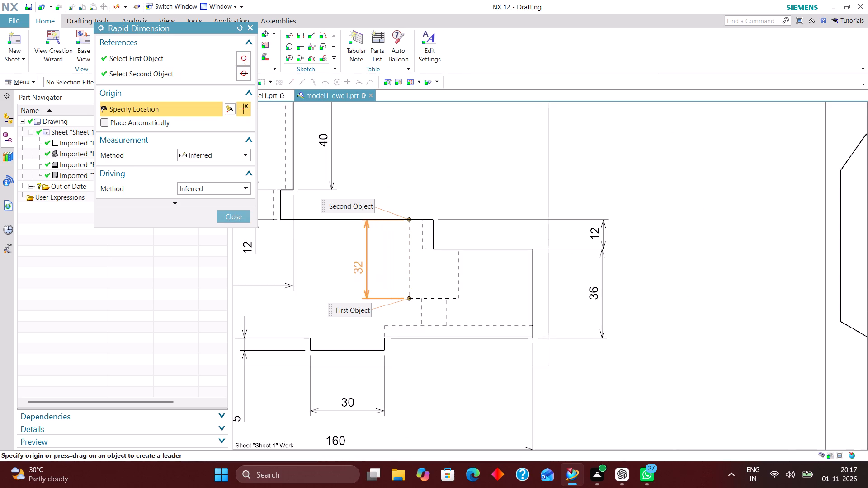
Dimension the depth of the lower hole's narrow bore in the front view, placed right of the hole, and finish dimensioning.
scroll(462, 320, "up", 3)
left_click(435, 316)
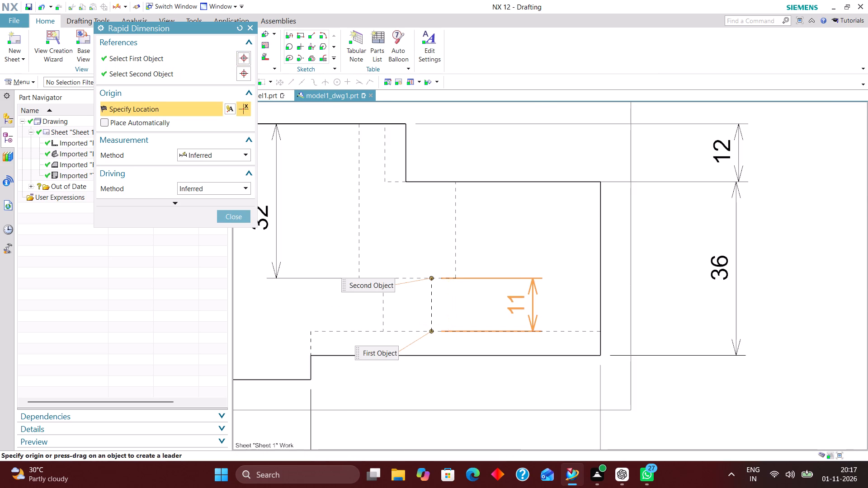
left_click(516, 306)
scroll(500, 283, "down", 5)
left_click(236, 216)
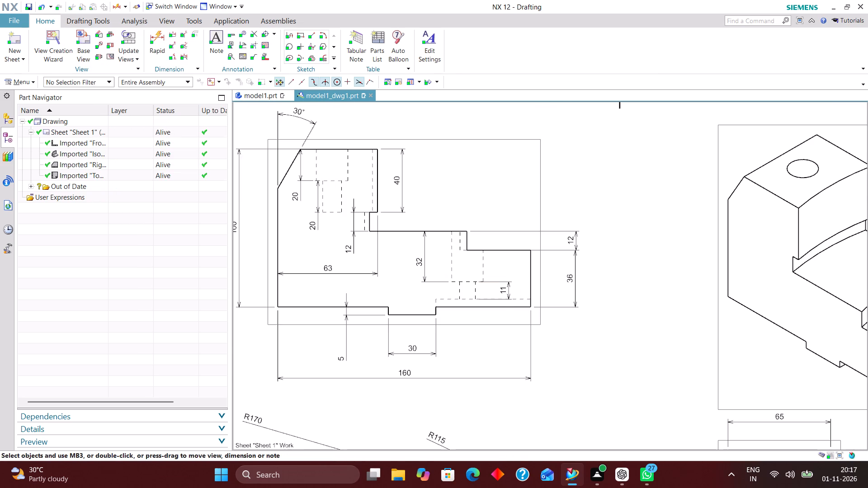
Move the R170 radius dimension text above the top view closer to its arc, shortening the long leader.
scroll(363, 226, "down", 7)
scroll(491, 272, "up", 2)
right_click_drag(476, 268, 396, 302)
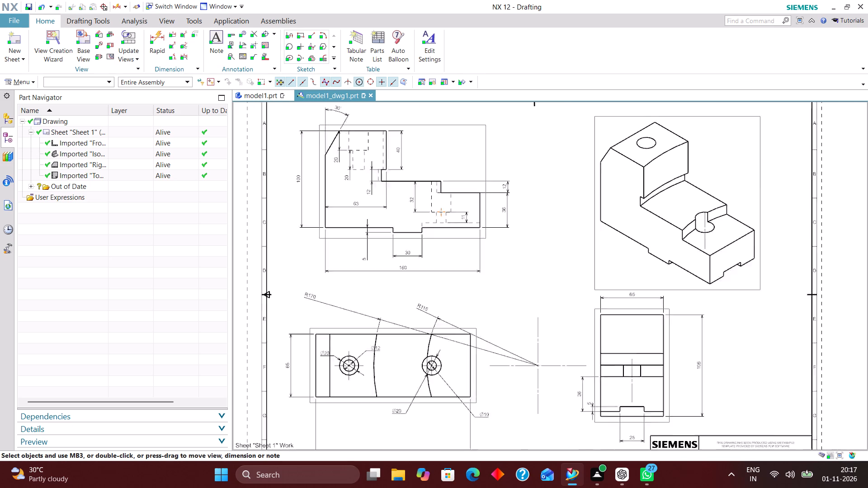
scroll(483, 296, "up", 2)
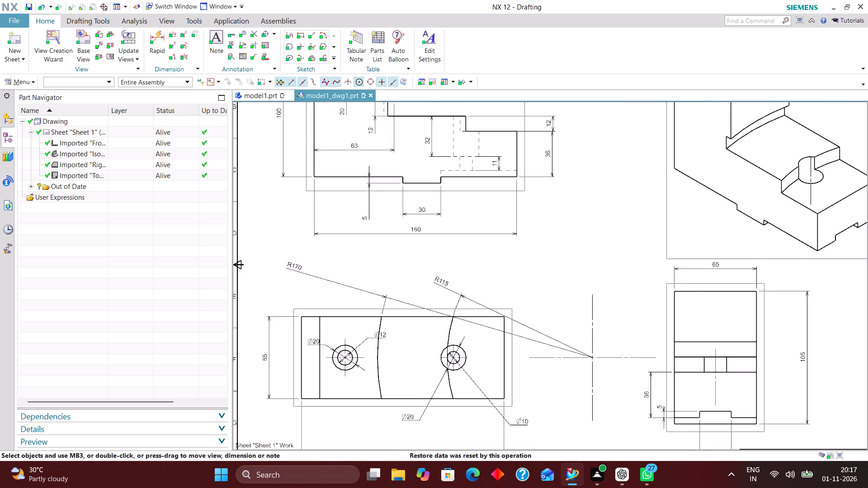
scroll(442, 273, "down", 3)
scroll(464, 283, "up", 2)
left_click_drag(309, 261, 327, 268)
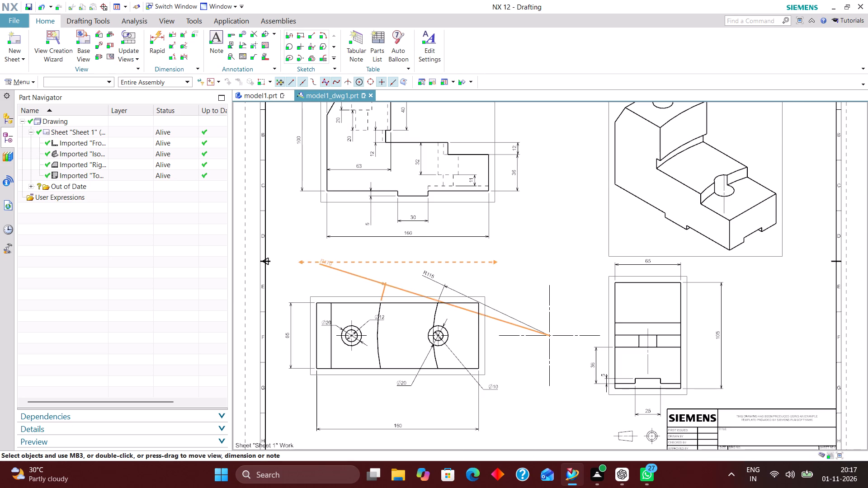
left_click_drag(327, 268, 365, 286)
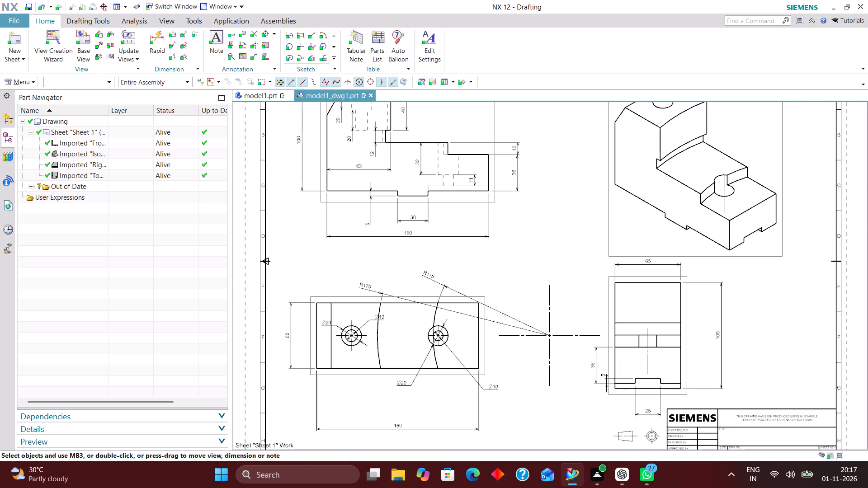
Move the overall length dimension below the top view closer to the view.
scroll(435, 291, "up", 5)
scroll(509, 247, "down", 4)
scroll(497, 313, "up", 4)
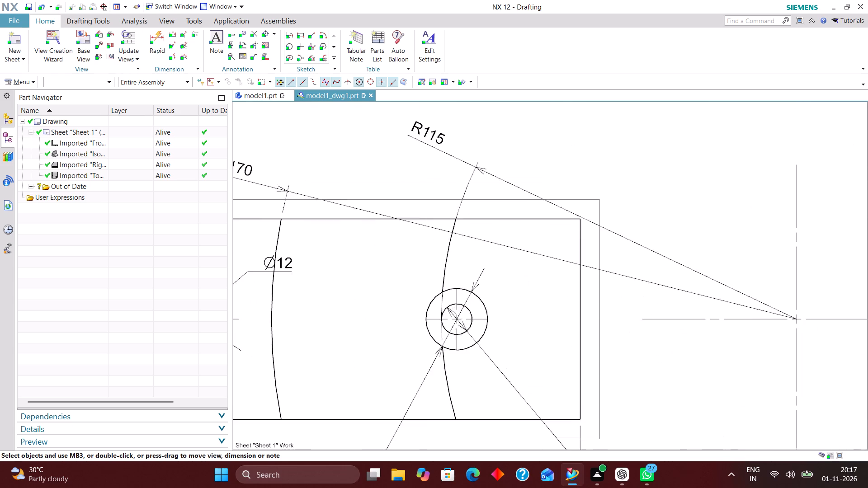
scroll(512, 286, "down", 4)
left_click_drag(438, 413, 443, 386)
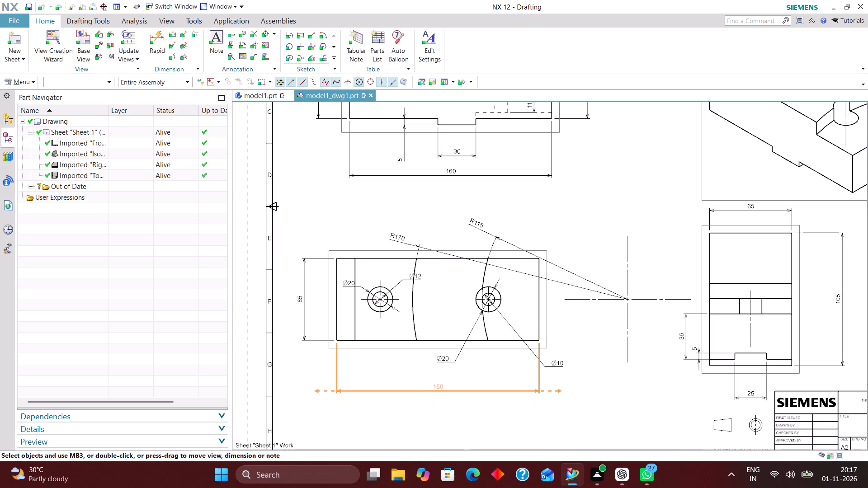
left_click_drag(443, 386, 440, 385)
Rename the imported front view as FRONT VIEW.
scroll(400, 374, "down", 2)
scroll(485, 375, "up", 3)
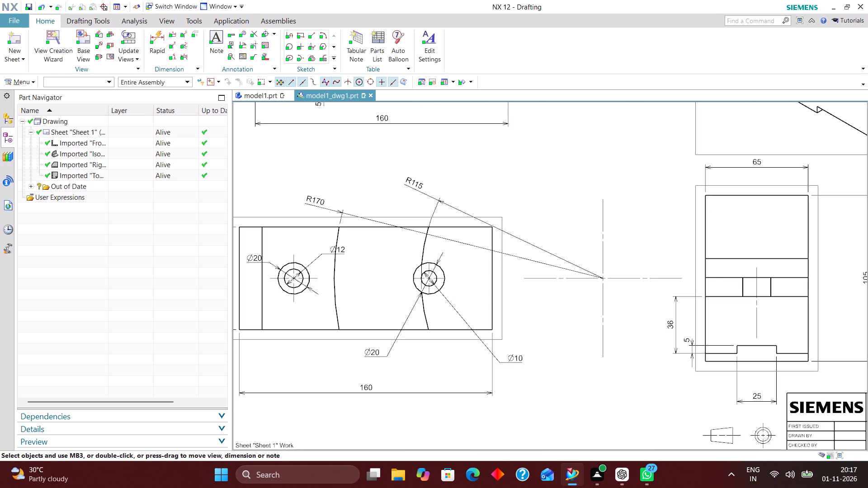
right_click_drag(576, 348, 499, 408)
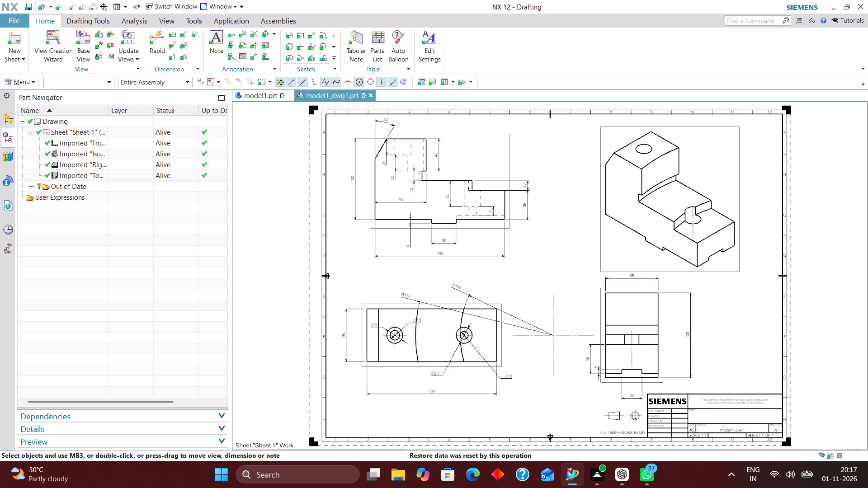
left_click(119, 140)
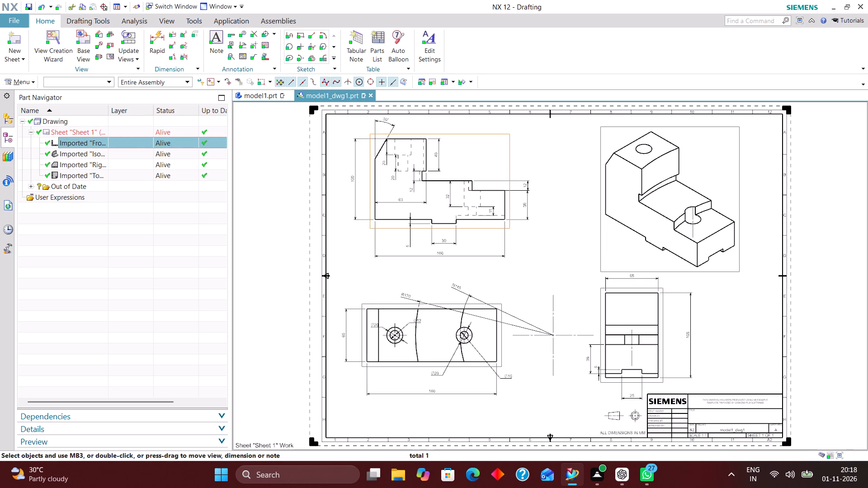
right_click(110, 145)
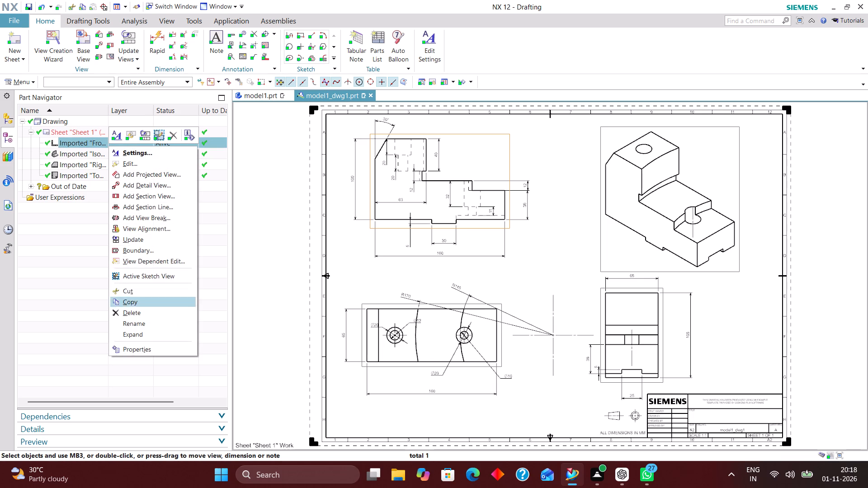
left_click(152, 324)
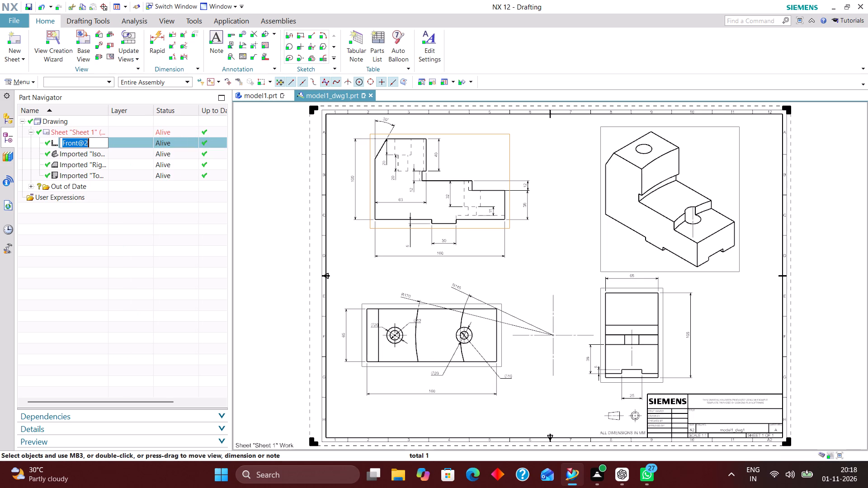
type("FRO")
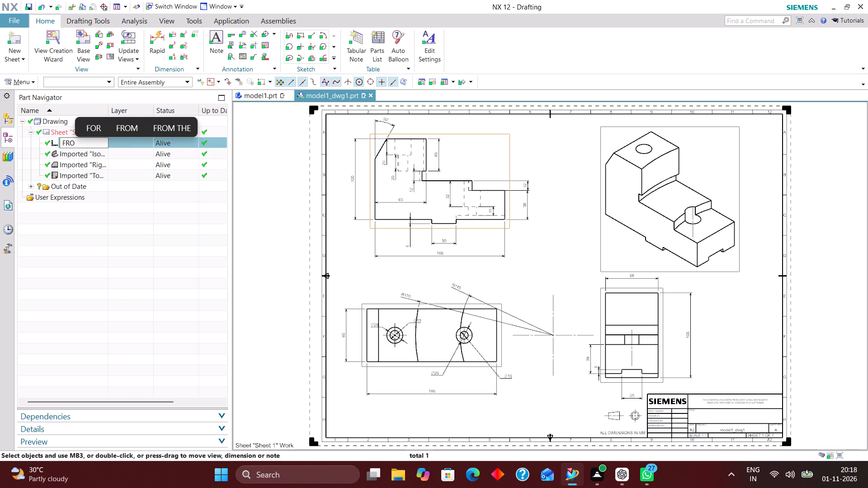
type("NT")
key("space")
type("VIEW")
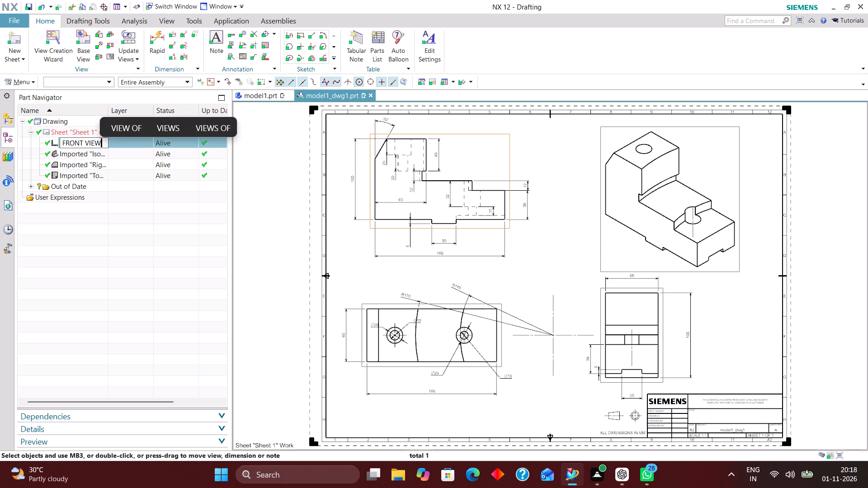
key("Return")
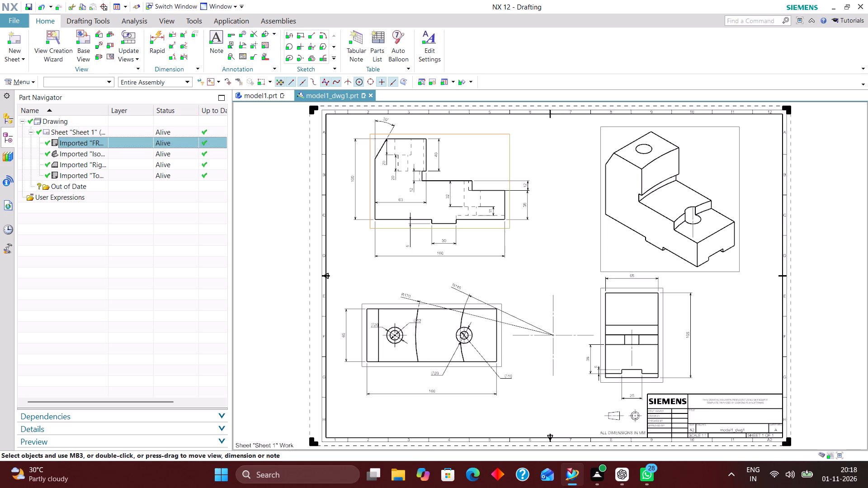
Rename the imported isometric view as ISOMETRIC VIEW.
left_click(123, 154)
right_click(122, 154)
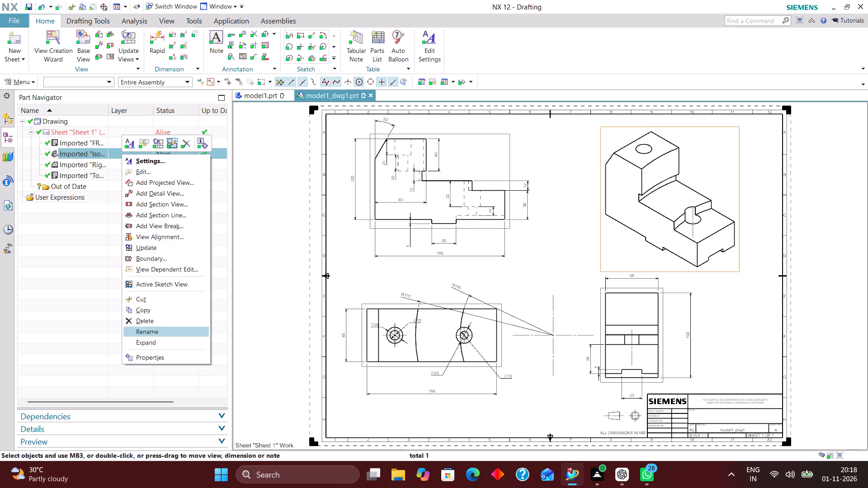
left_click(172, 329)
type("ISOMET")
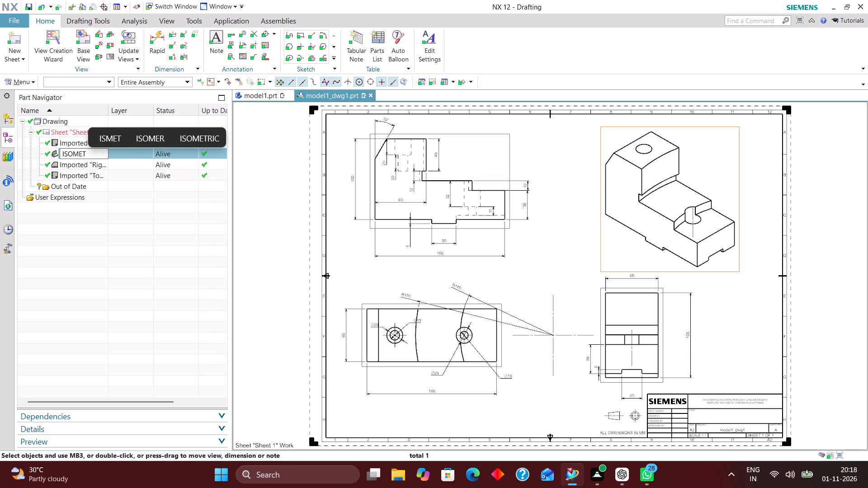
key("r")
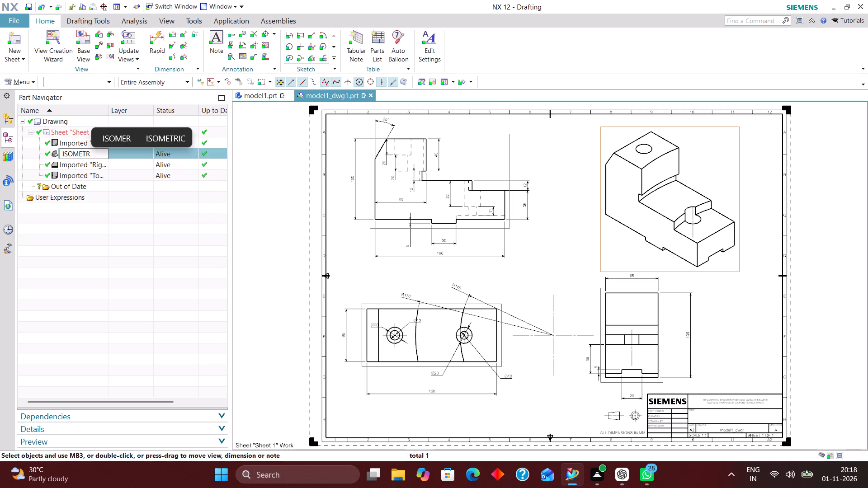
key("Up")
key("Right")
key("space")
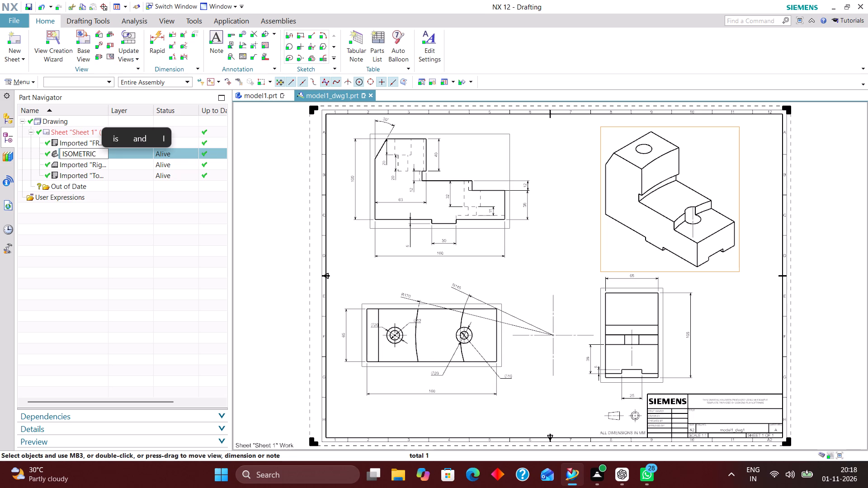
type("VIEW")
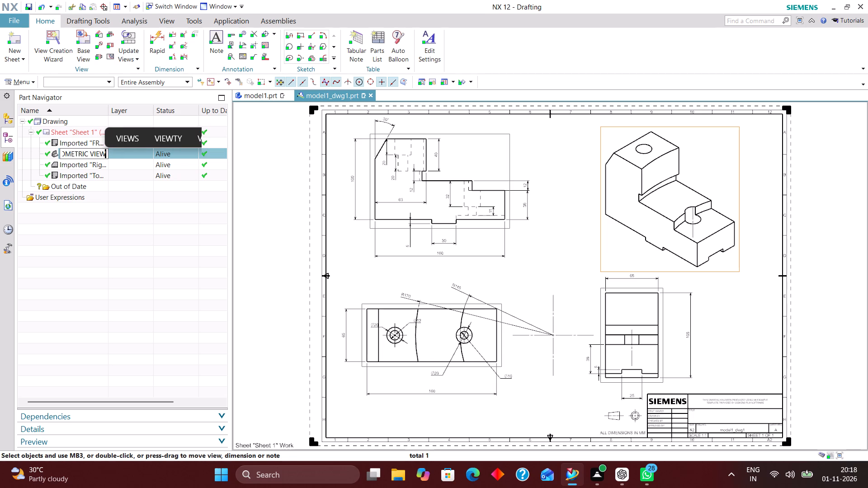
key("Return")
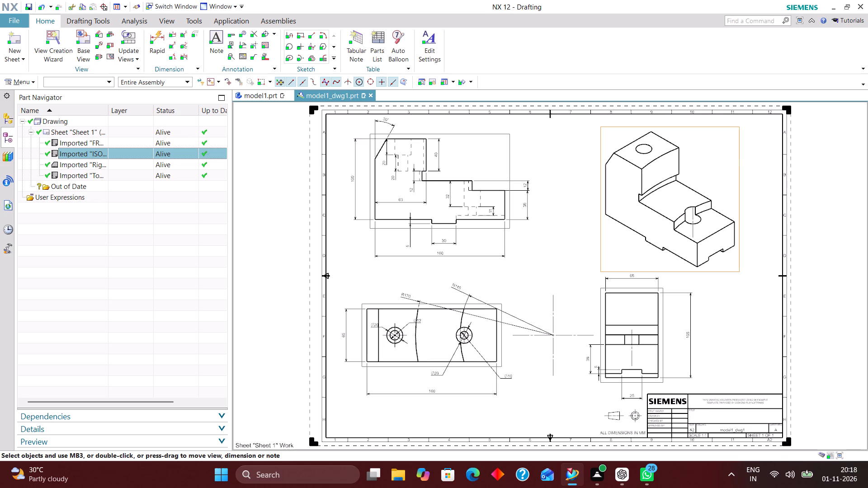
Rename the imported right view as RIGHT VIEW.
left_click(121, 164)
right_click(119, 164)
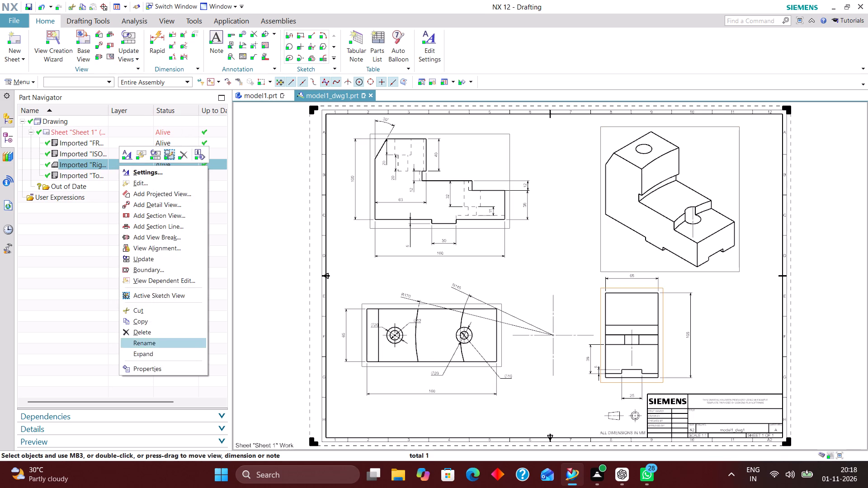
left_click(169, 346)
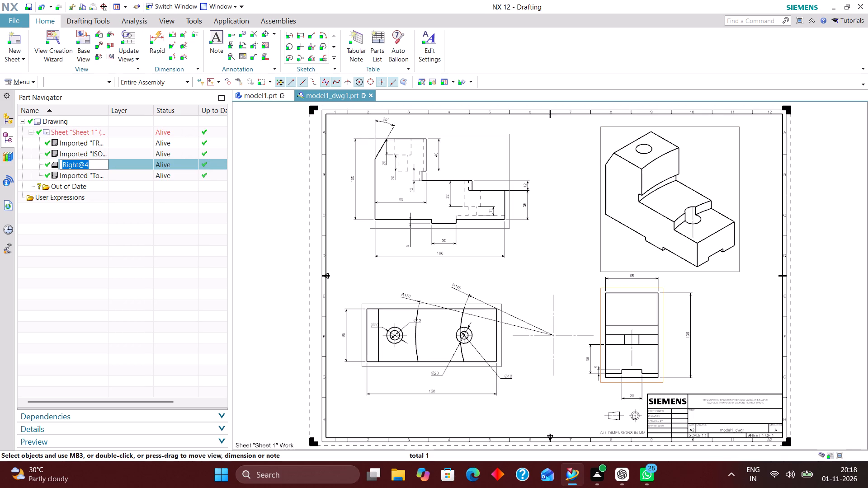
type("RI")
type("GHT")
key("space")
type("VIEW")
key("Return")
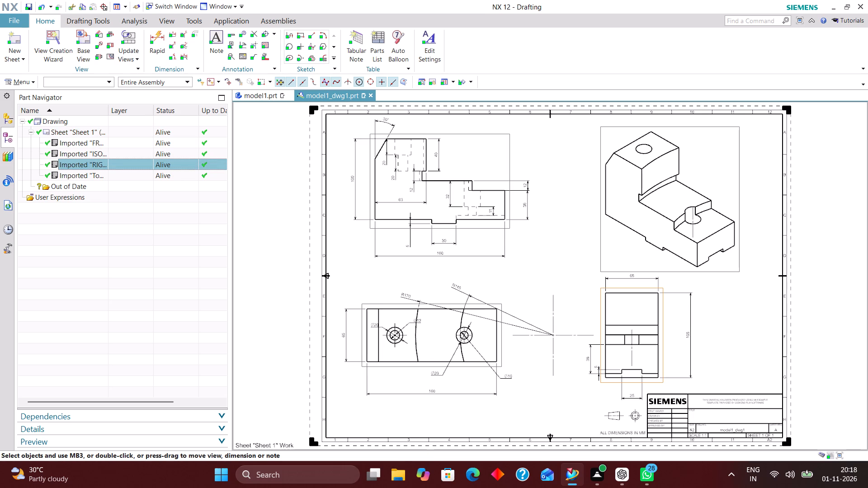
Rename the imported top view as TOP VIEW.
left_click(124, 178)
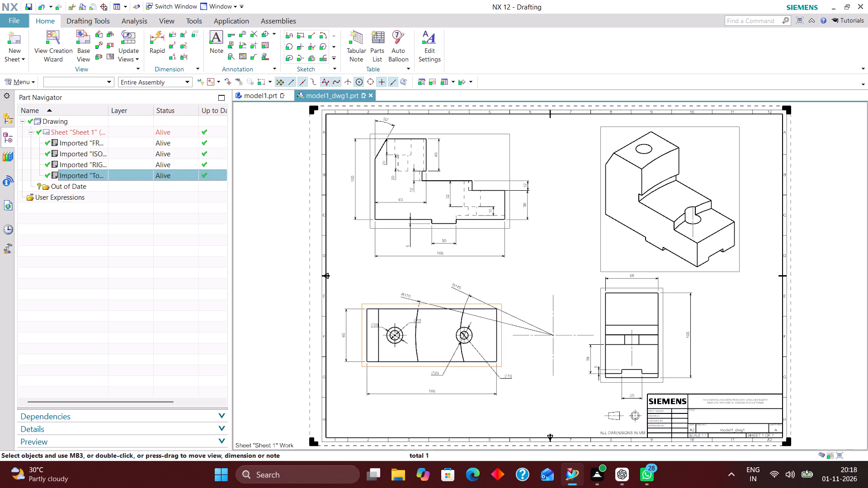
right_click(123, 178)
left_click(148, 355)
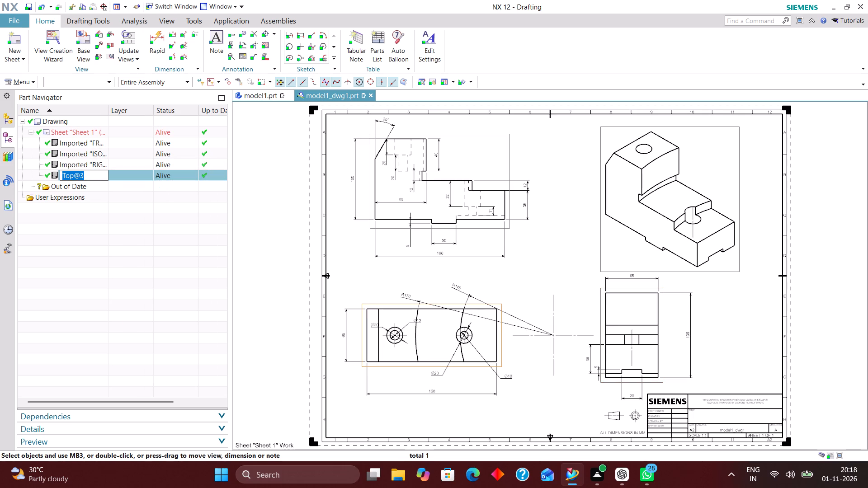
type("TOP")
key("space")
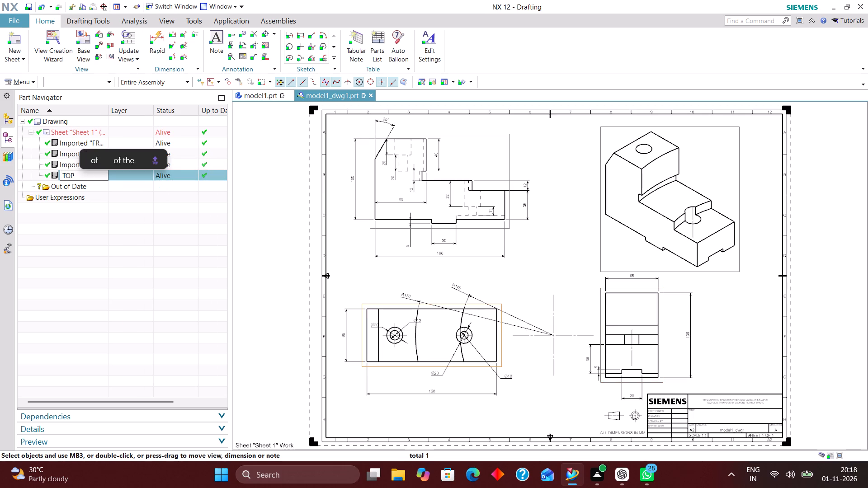
type("VIEW")
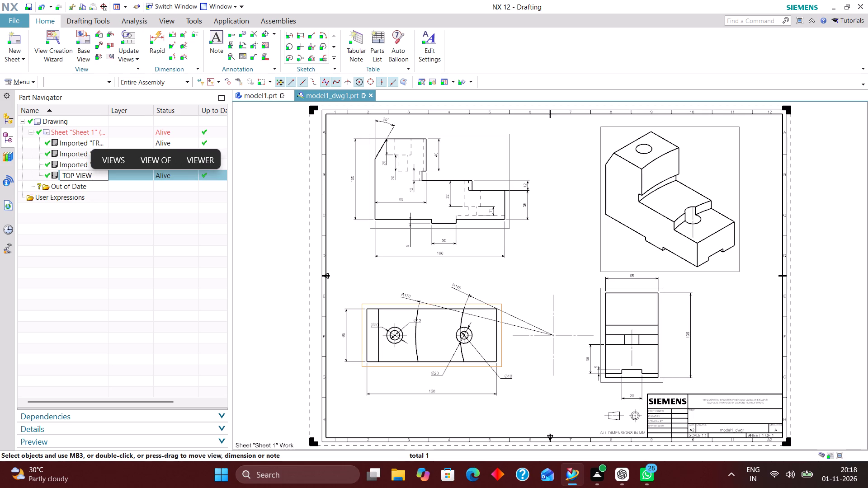
key("Return")
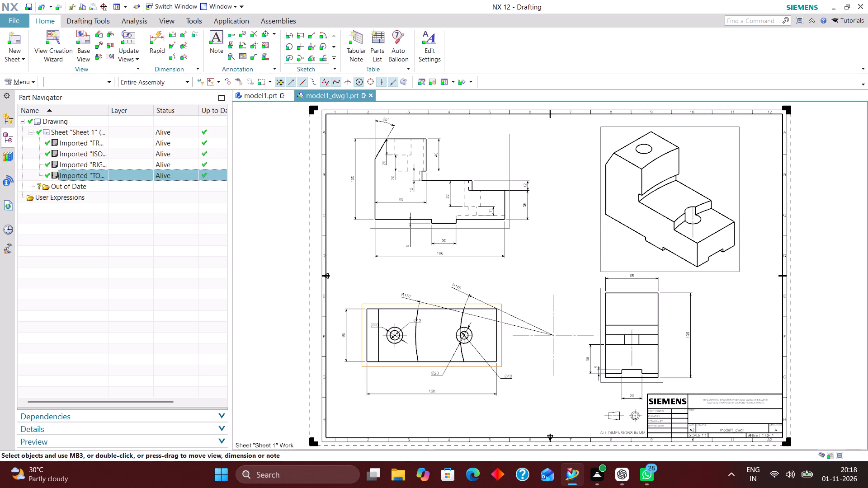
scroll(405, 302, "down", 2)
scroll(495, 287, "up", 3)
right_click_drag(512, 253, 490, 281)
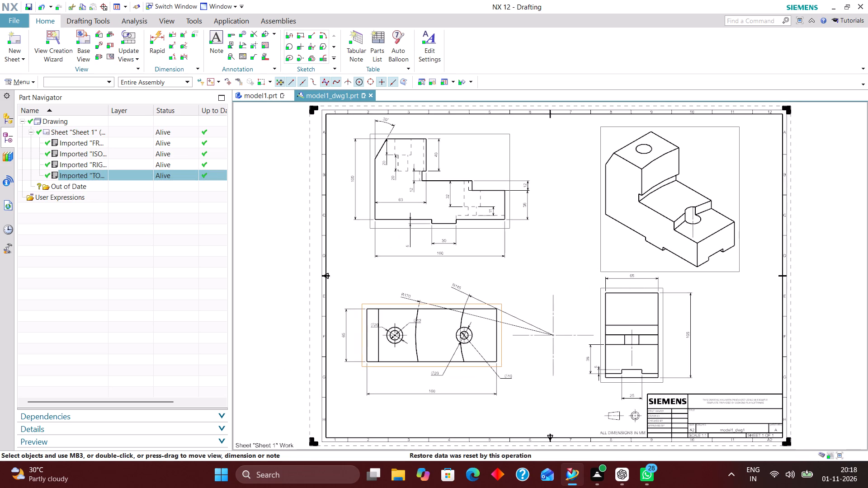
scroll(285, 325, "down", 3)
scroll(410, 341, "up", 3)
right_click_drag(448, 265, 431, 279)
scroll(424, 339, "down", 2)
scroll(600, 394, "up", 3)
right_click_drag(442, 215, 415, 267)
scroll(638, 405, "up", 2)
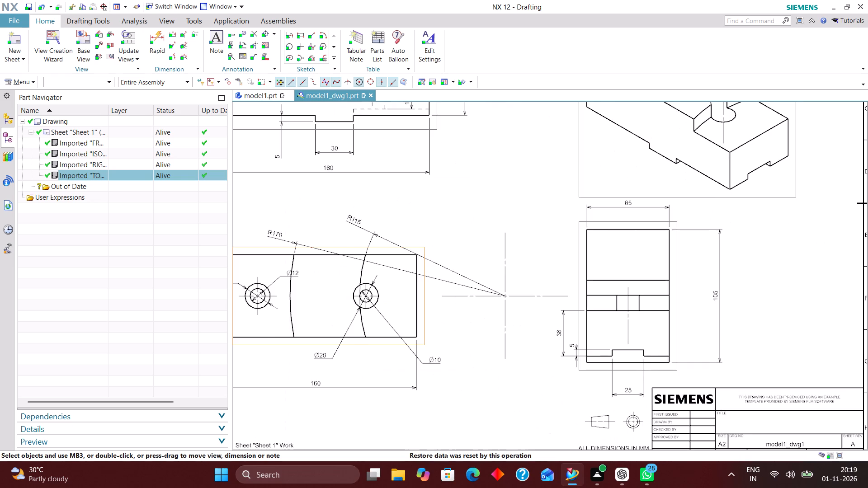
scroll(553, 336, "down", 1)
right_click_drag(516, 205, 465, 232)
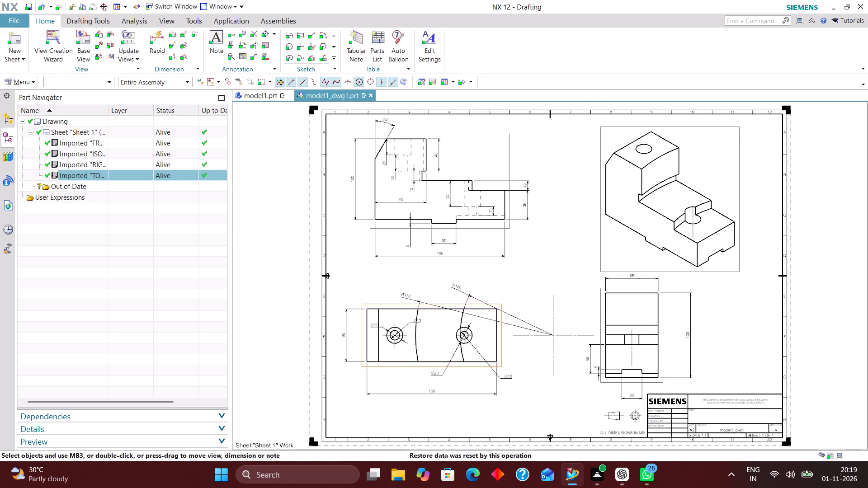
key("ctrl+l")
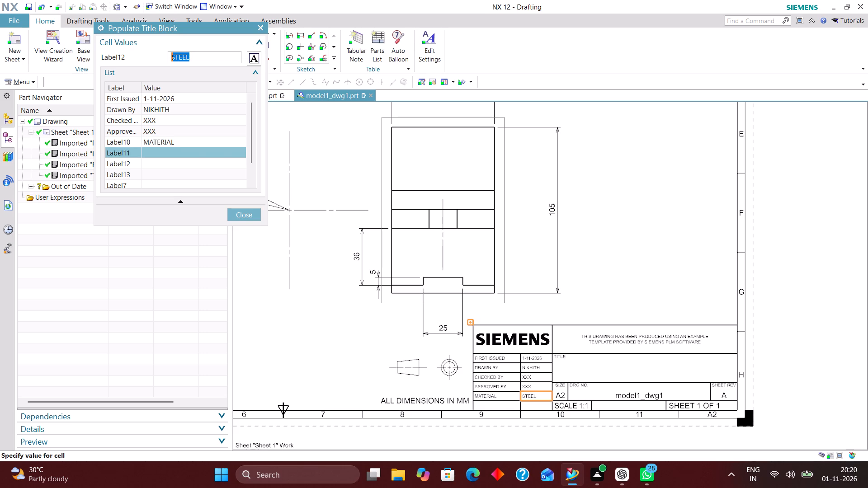
Enter WEIGHT (kg) in the title block's Label12 cell, below the MATERIAL label.
type("WEIGHT")
key("space")
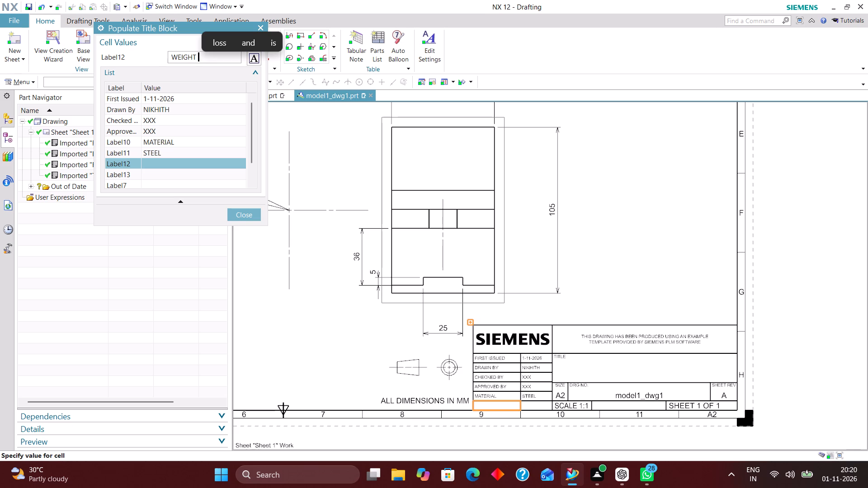
type("()")
key("shift+Left")
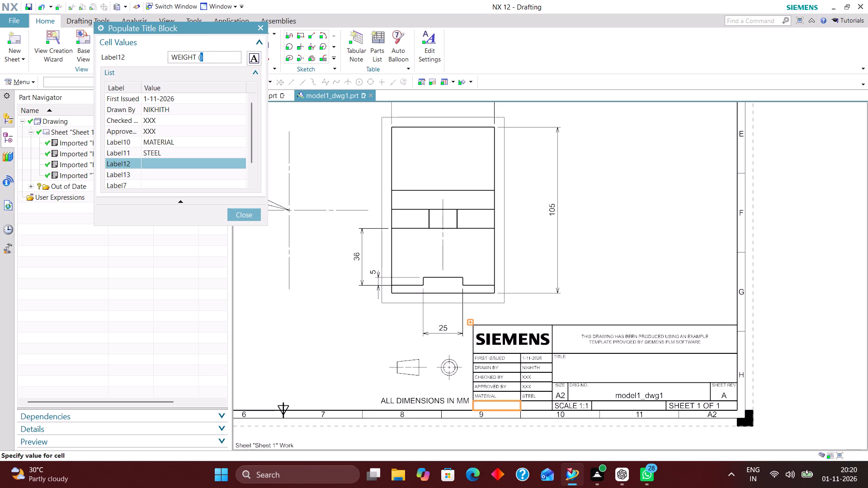
type("kg")
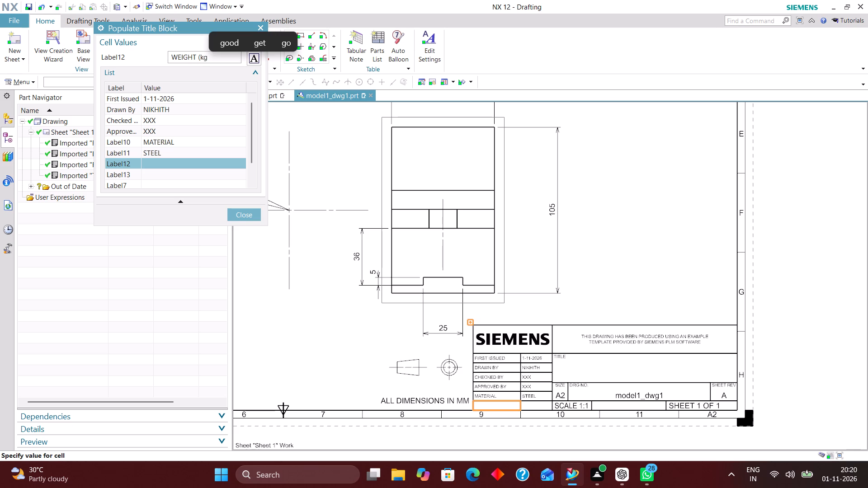
key("shift+parenright")
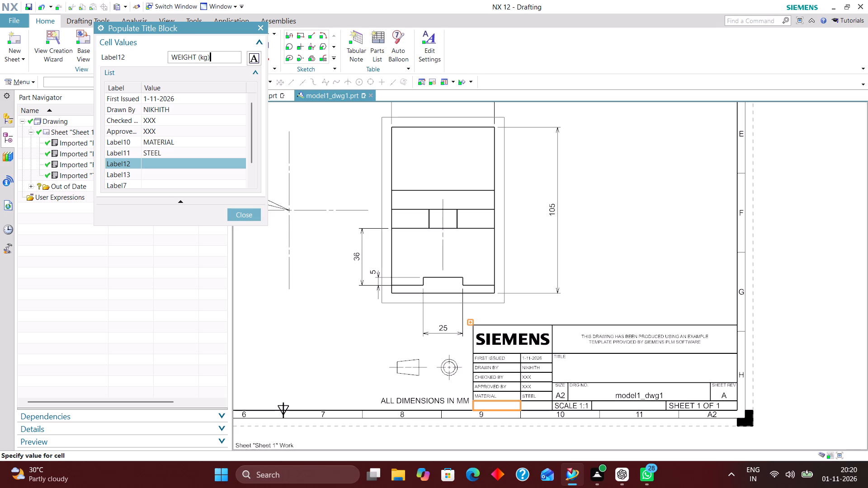
key("Return")
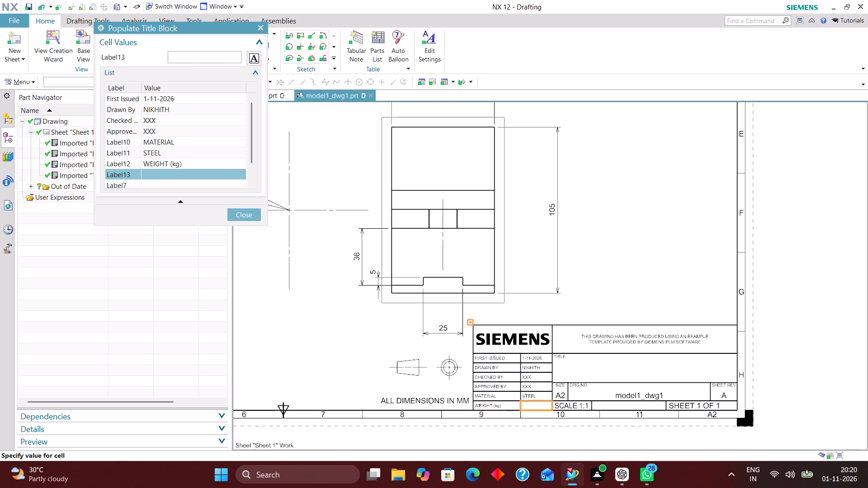
Leave the weight value blank, paste the copied Mounting Support Bracket name into the title cell, and capitalize its last word as BRACKET.
key("Return")
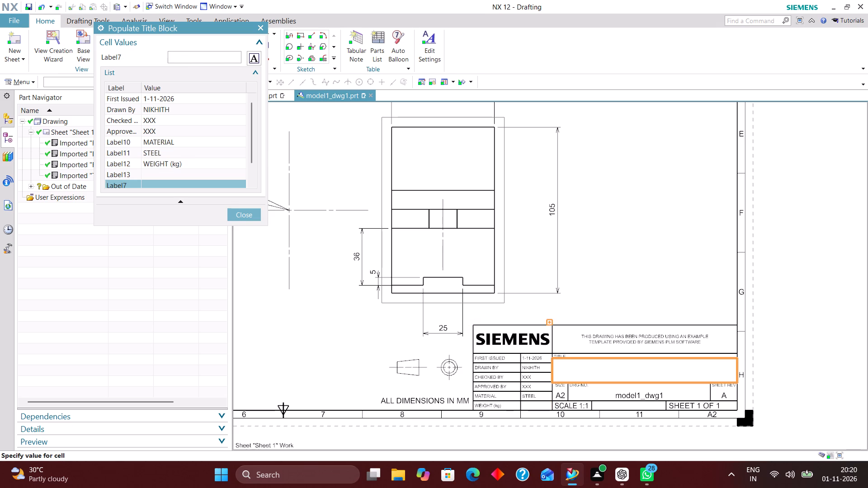
key("ctrl+v")
key("BackSpace")
key("BackSpace")
key("BackSpace")
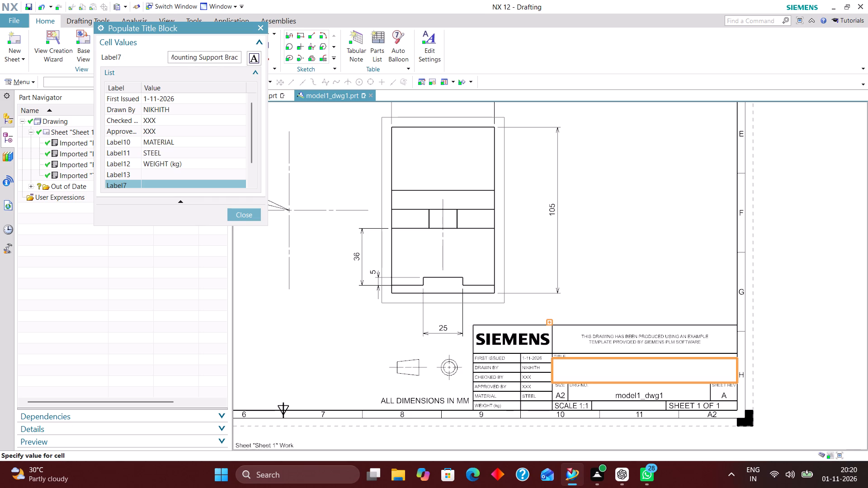
key("BackSpace")
key("BackSpace")
key("BackSpace")
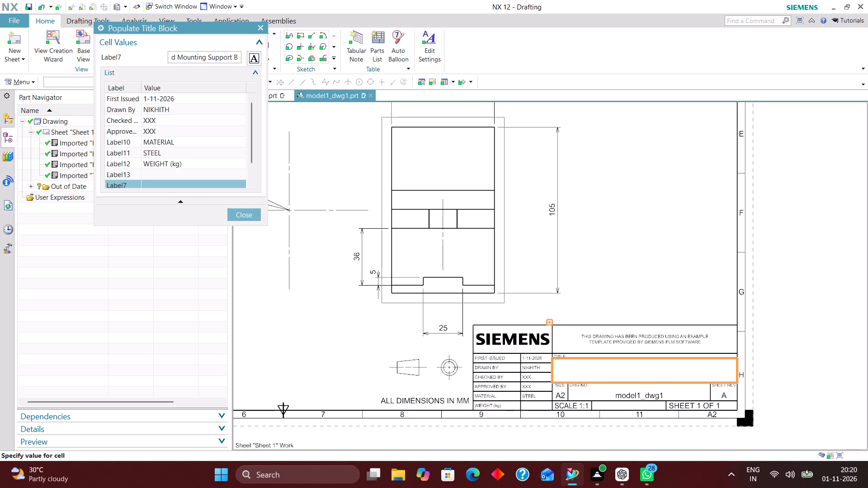
type("RACKET")
Change the word Support in the title cell's text to uppercase SUPPORT.
key("Left")
key("Left")
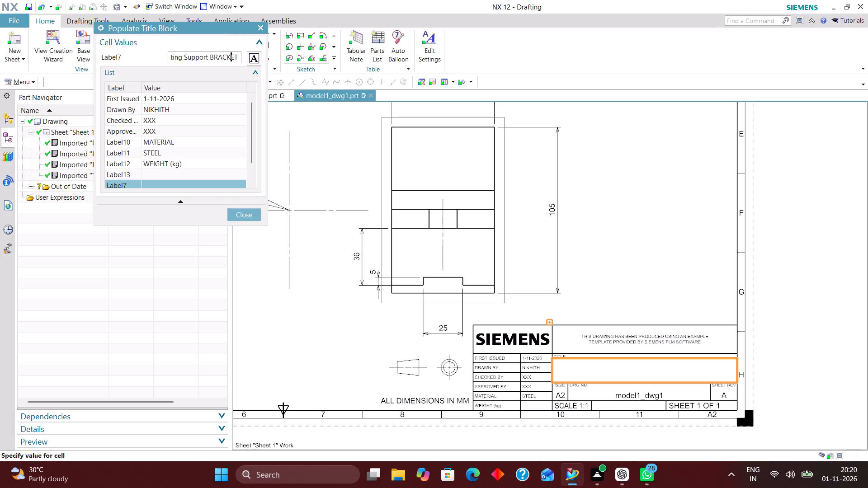
key("Left")
key("Left")
key("Left")
key("Left")
key("Left")
key("Left")
key("Left")
key("Right")
key("BackSpace")
key("BackSpace")
key("BackSpace")
key("BackSpace")
key("BackSpace")
key("BackSpace")
type("UPPO")
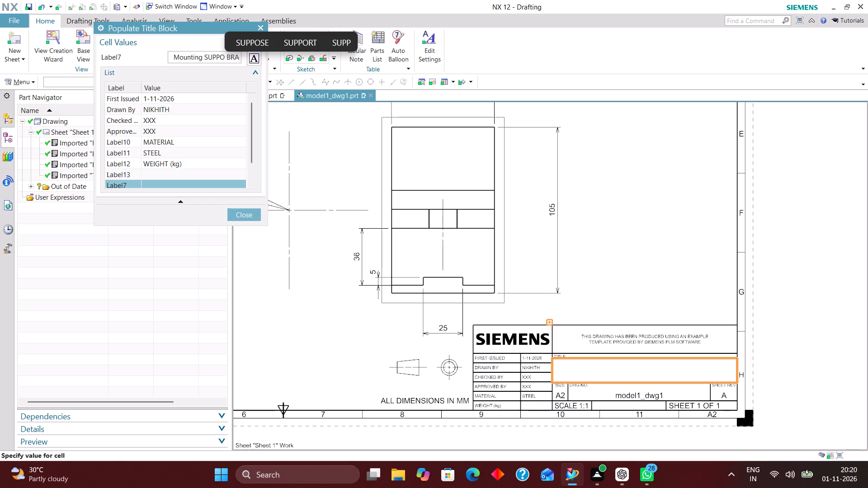
key("r")
key("t")
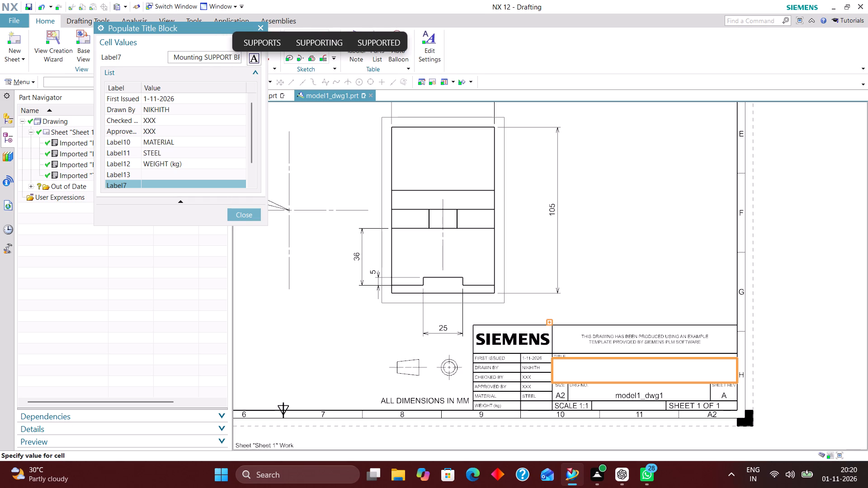
Change the word Mounting in the title cell's text to uppercase MOUNTING.
key("Left")
key("Left")
key("Left")
key("Left")
key("Left")
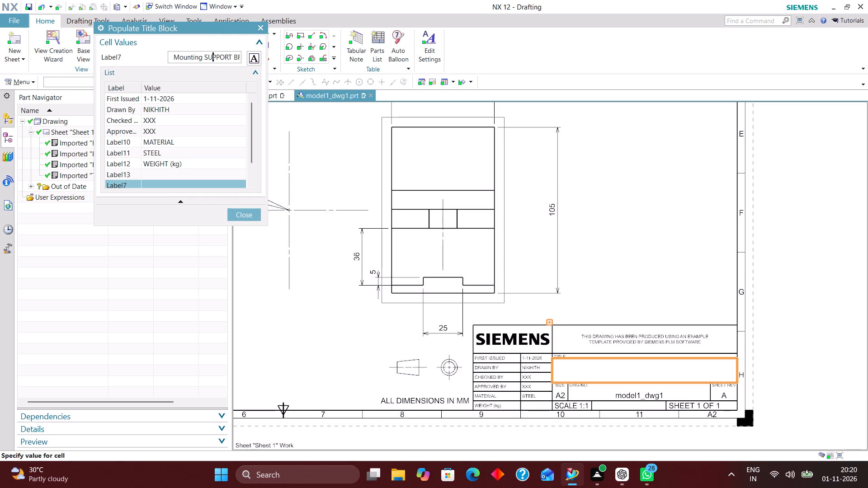
key("Left")
key("Left")
key("Left")
key("BackSpace")
key("BackSpace")
key("BackSpace")
key("BackSpace")
key("BackSpace")
key("BackSpace")
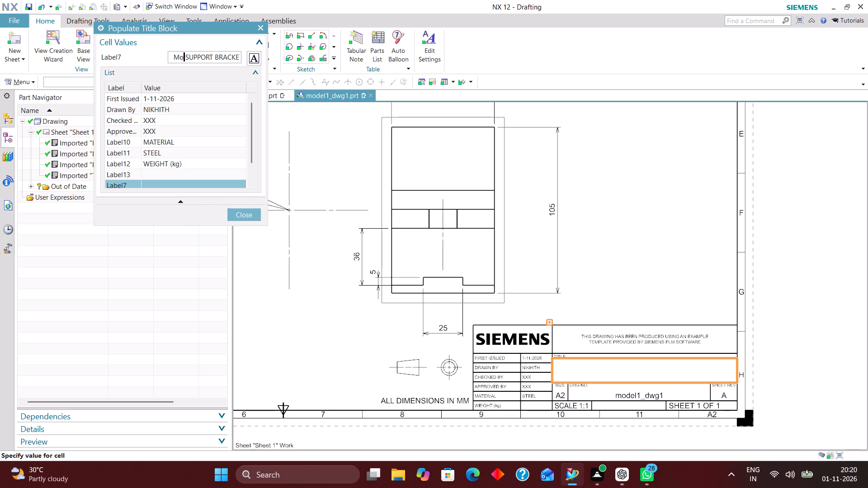
key("BackSpace")
key("equal")
key("BackSpace")
type("OUNTING")
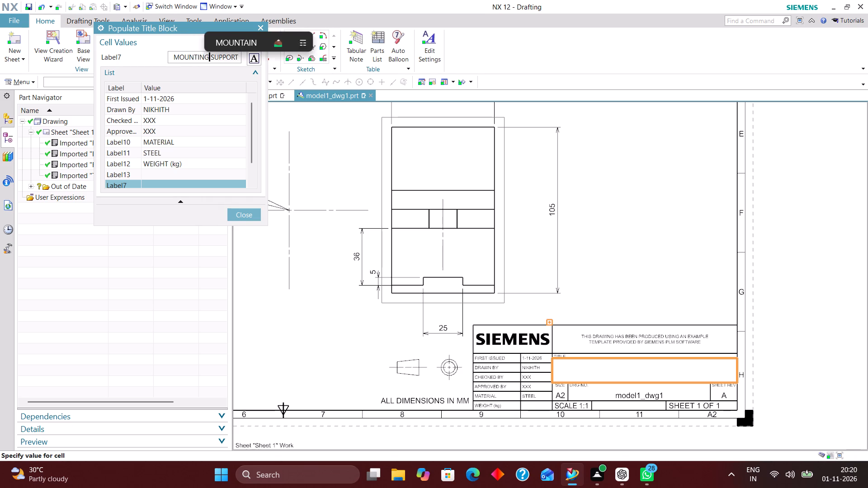
Change the word Stepped to uppercase STEPPED and apply STEPPED MOUNTING SUPPORT BRACKET as the title cell's text.
key("Left")
key("Left")
key("Left")
key("Left")
key("Left")
key("Left")
key("Left")
key("Left")
key("Left")
key("Left")
key("Left")
key("Left")
key("Left")
key("Left")
key("Left")
key("Left")
key("Left")
key("Left")
key("Left")
key("Left")
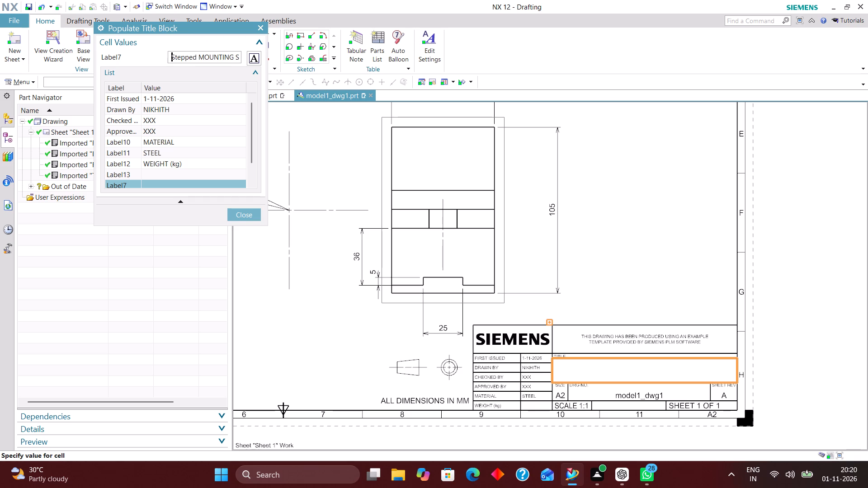
key("Right")
key("Right")
key("Right")
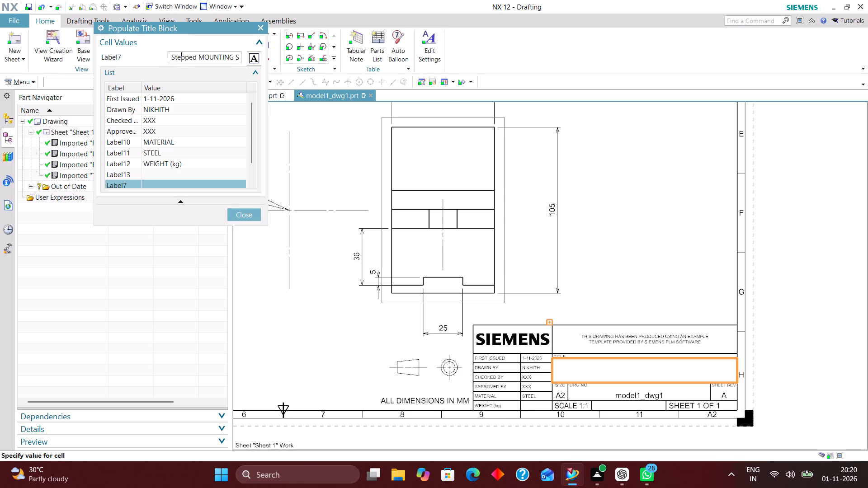
key("Right")
key("Right")
key("Right")
key("Right")
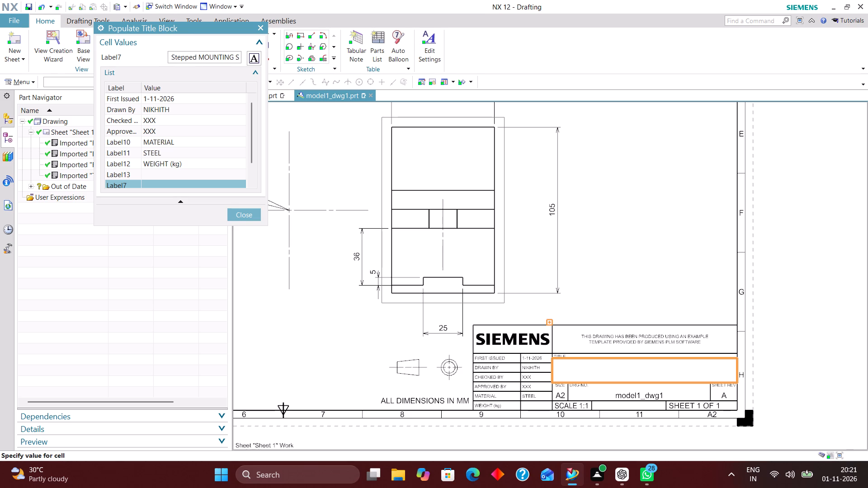
key("BackSpace")
key("BackSpace")
key("BackSpace")
key("BackSpace")
key("BackSpace")
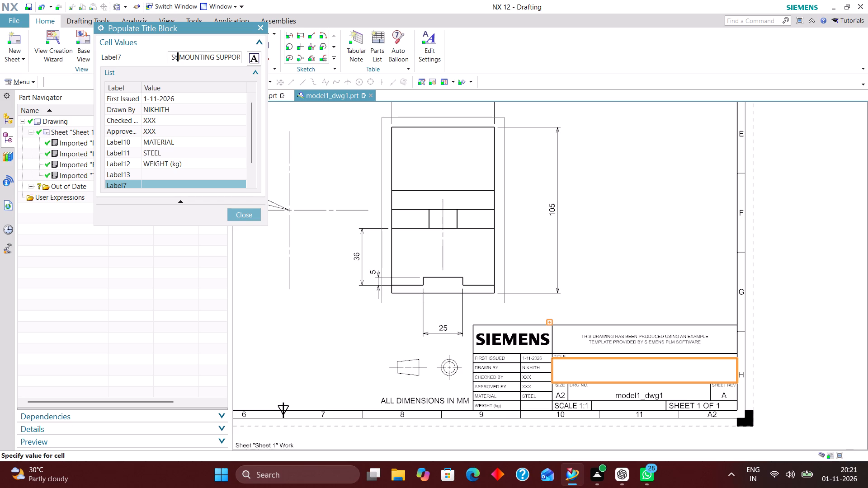
key("BackSpace")
type("TE")
type("PPED")
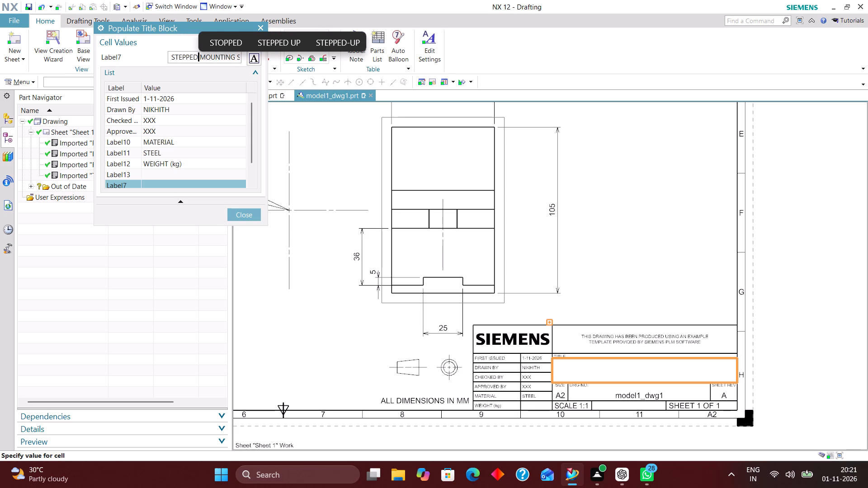
key("Return")
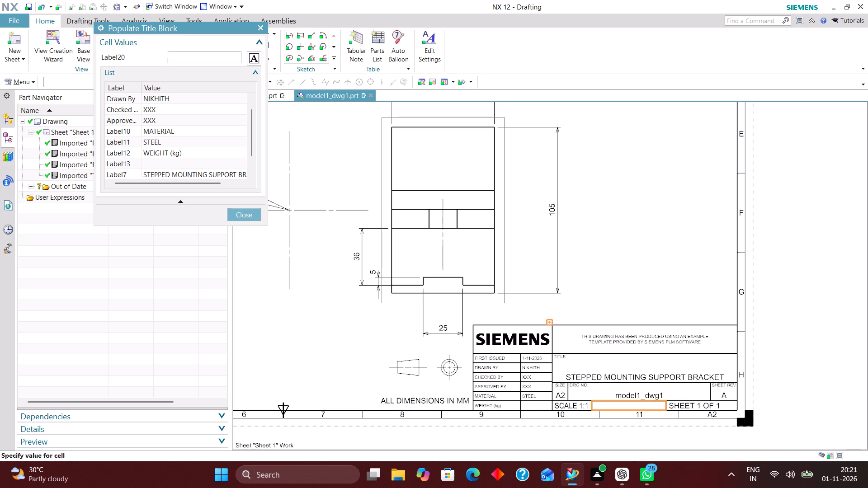
Enter XXX in the title block's Label20 cell beside the scale and finish populating the title block.
type("XXX")
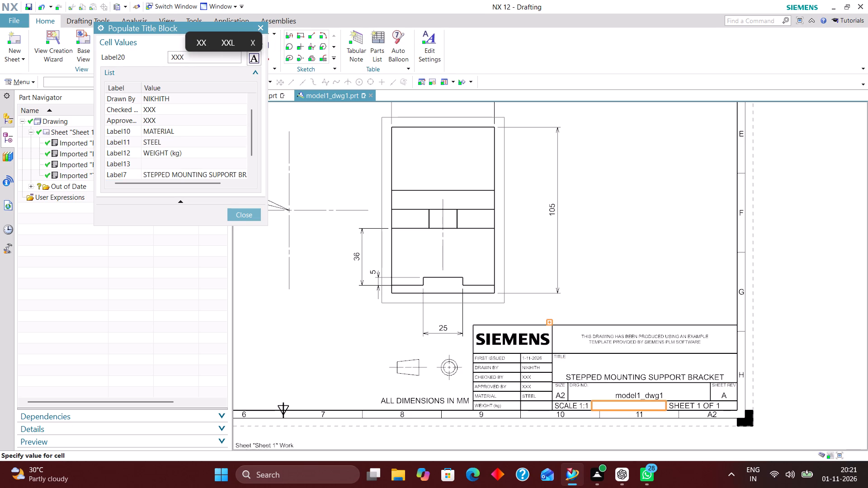
key("Return")
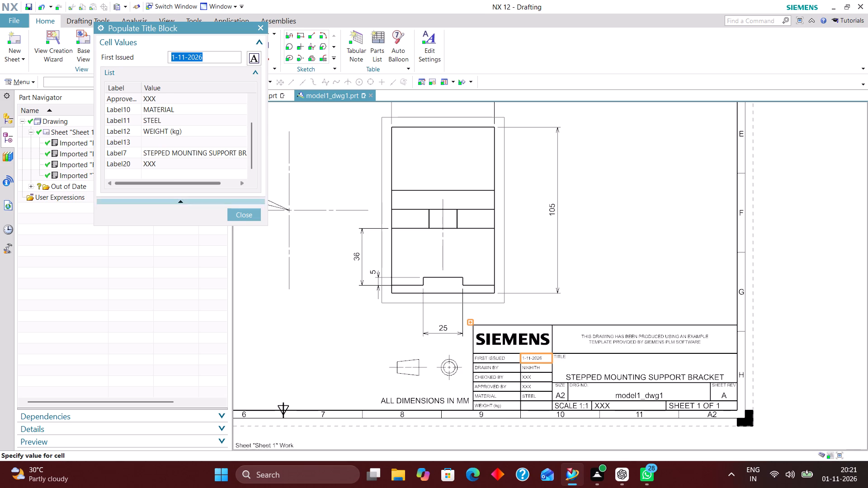
left_click(239, 213)
Switch to the model1.prt part in Modeling and update its weight data in the displayed part properties.
left_click(255, 93)
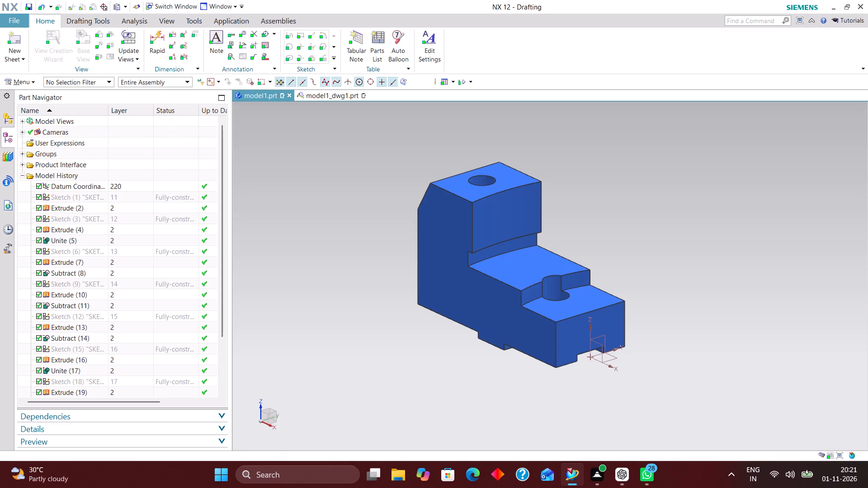
left_click(26, 86)
left_click(37, 98)
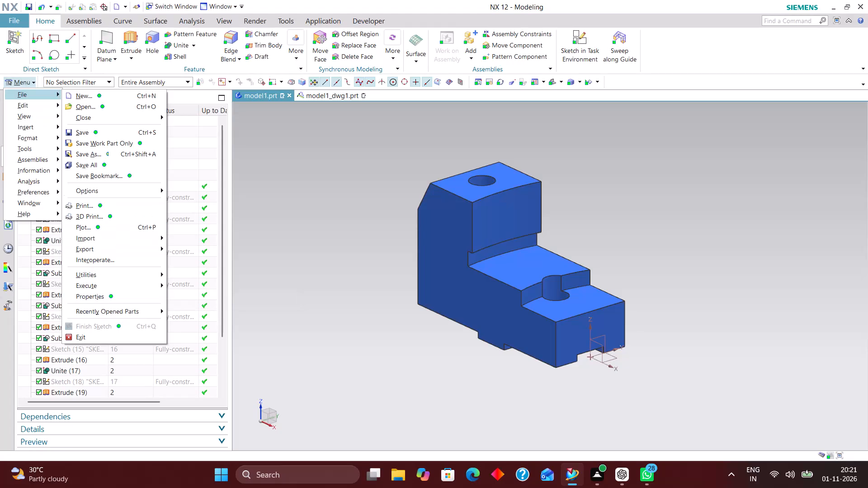
left_click(128, 298)
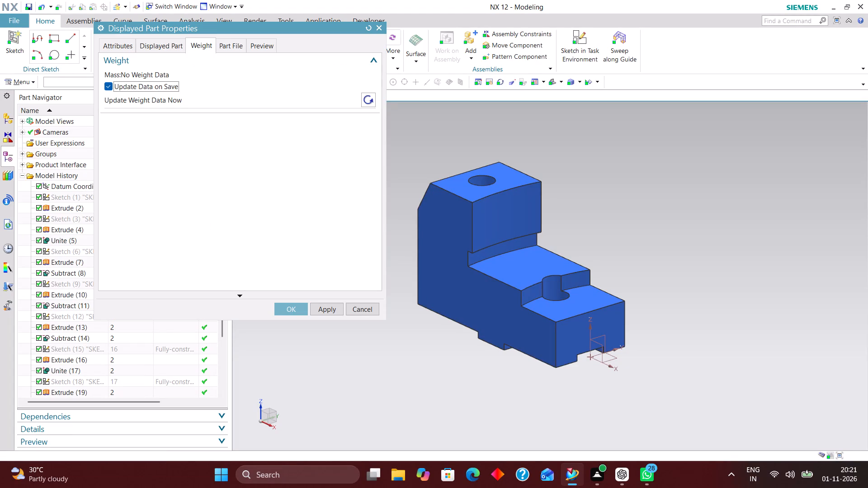
left_click(371, 98)
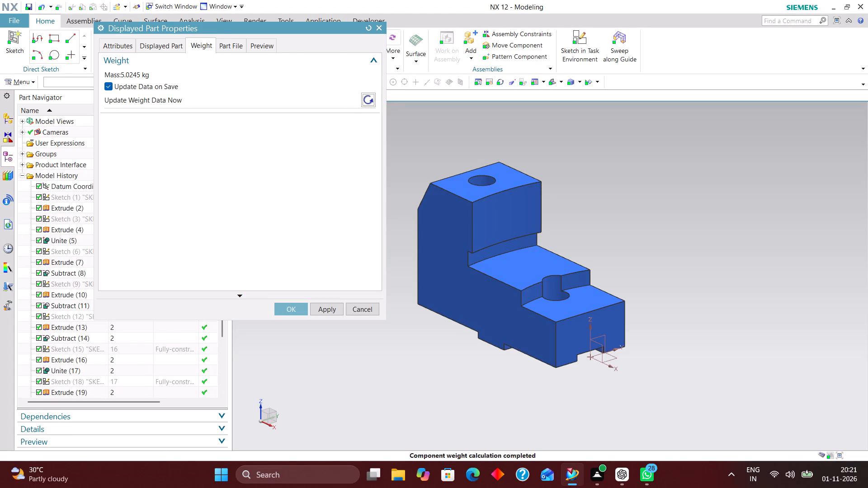
left_click(288, 308)
Return to the model1_dwg1 drawing and enter 5.0425 in the title block's Label13 cell beside WEIGHT (kg).
left_click(345, 96)
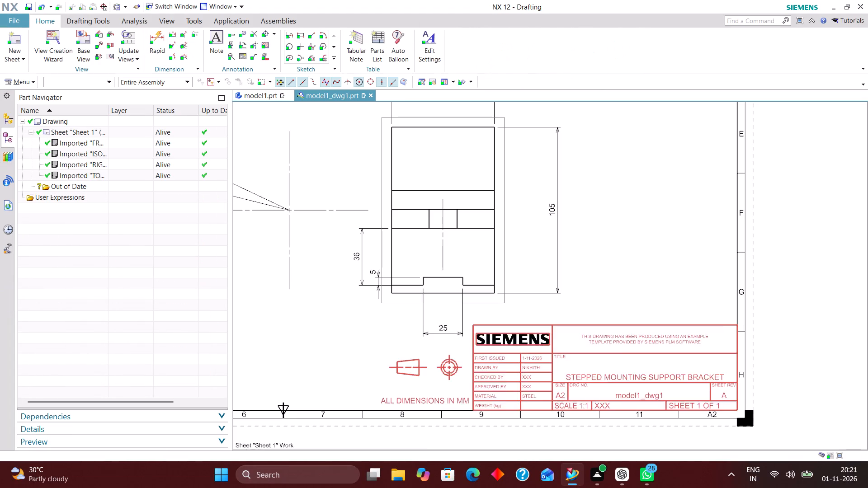
right_click(476, 359)
left_click(528, 259)
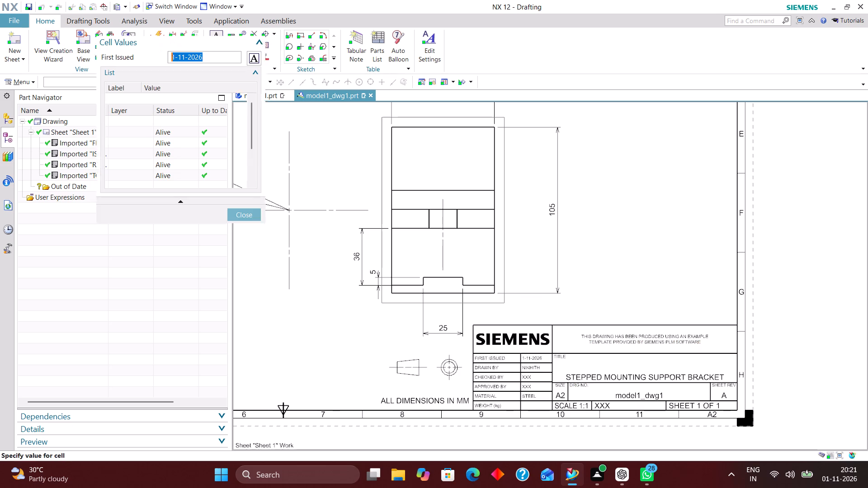
scroll(172, 132, "down", 3)
left_click(171, 141)
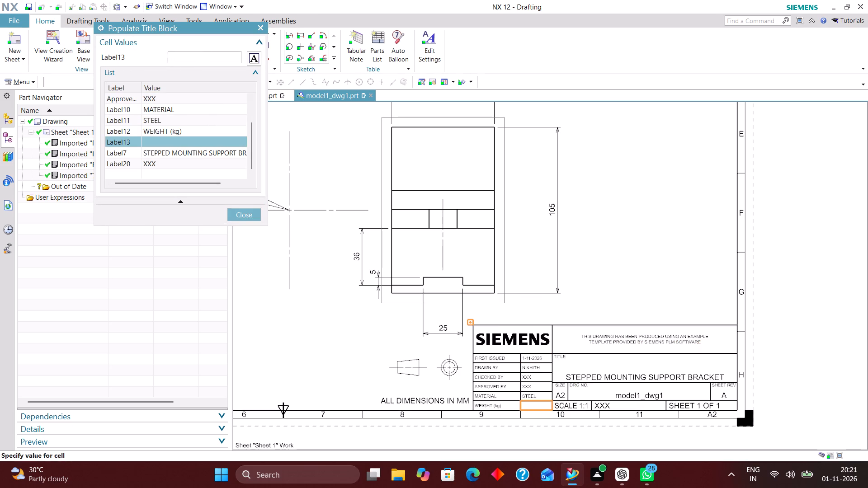
type("5.0")
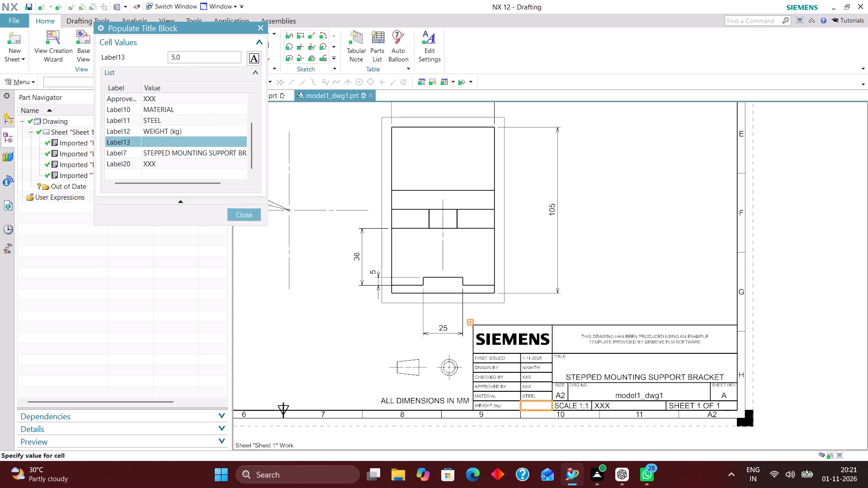
type("425")
key("Return")
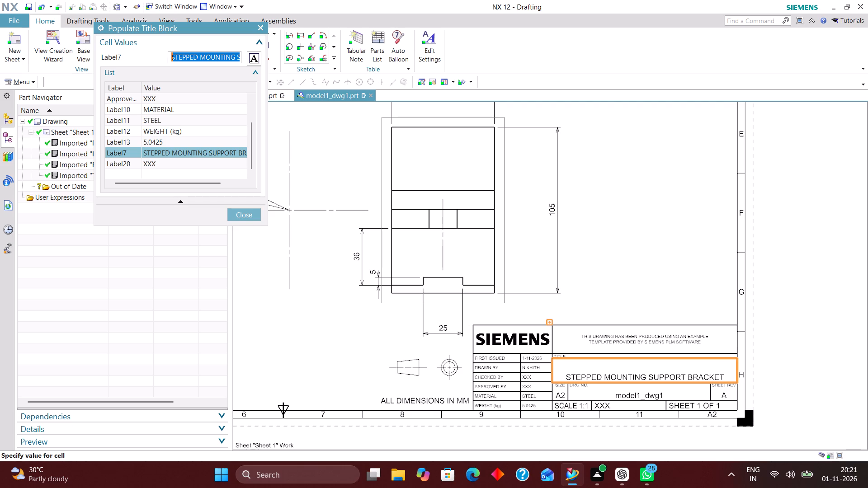
left_click(253, 217)
Examine the drawing sheet's views, dimensions and filled-in title block.
scroll(329, 240, "down", 4)
scroll(338, 257, "up", 2)
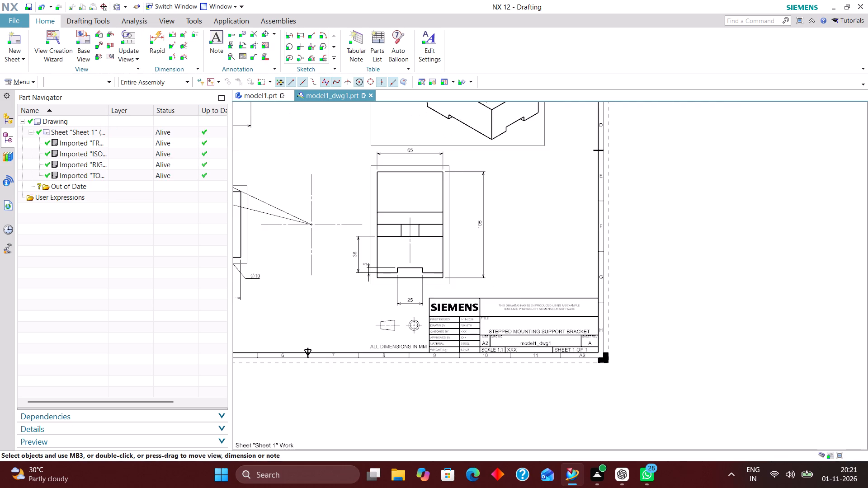
right_click_drag(322, 131, 285, 195)
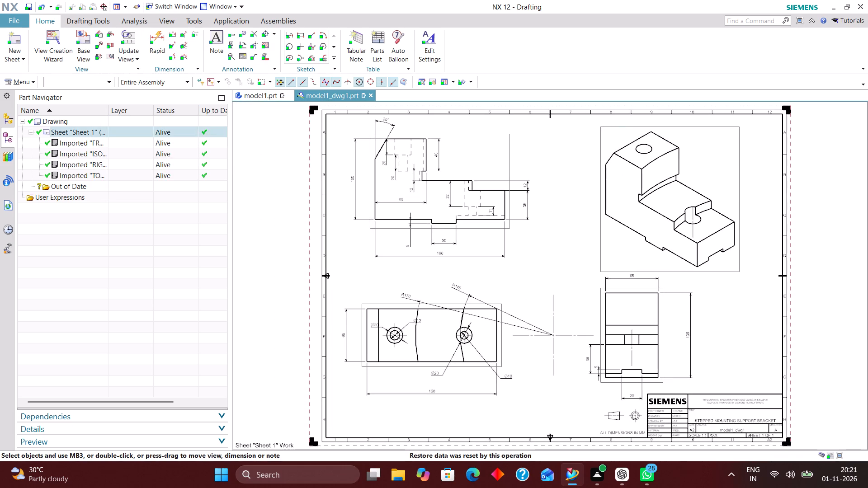
scroll(349, 239, "down", 2)
scroll(484, 288, "up", 4)
scroll(372, 259, "down", 1)
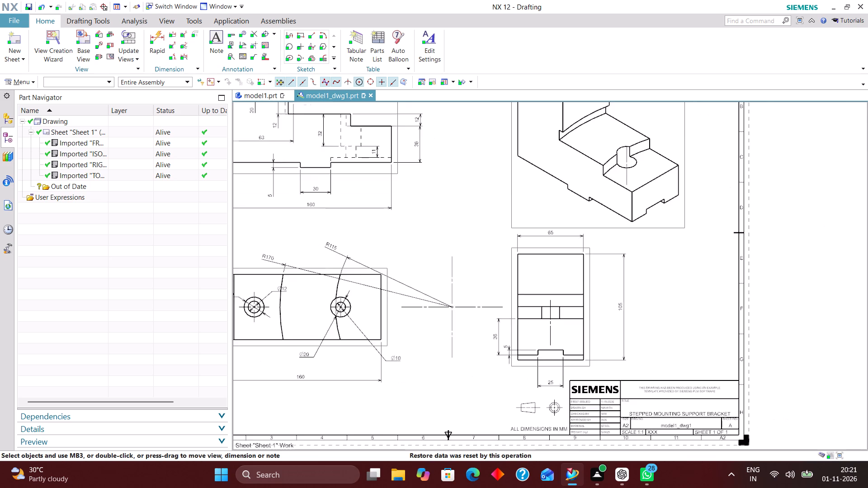
scroll(528, 368, "up", 3)
scroll(378, 260, "down", 3)
scroll(483, 333, "down", 1)
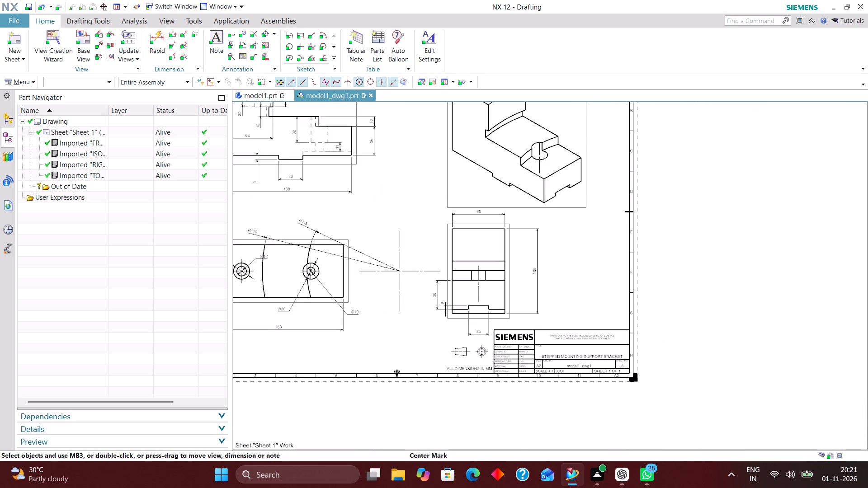
scroll(425, 291, "down", 1)
scroll(379, 239, "up", 2)
right_click_drag(418, 185, 365, 254)
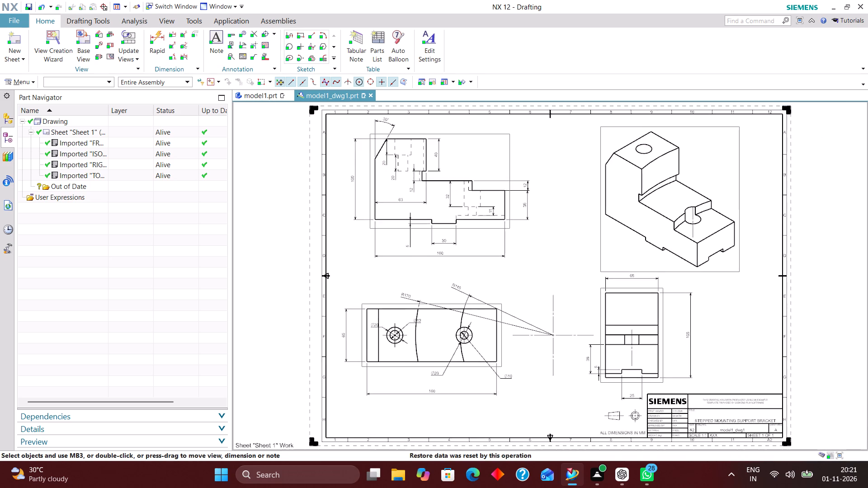
scroll(335, 275, "down", 2)
scroll(547, 288, "up", 4)
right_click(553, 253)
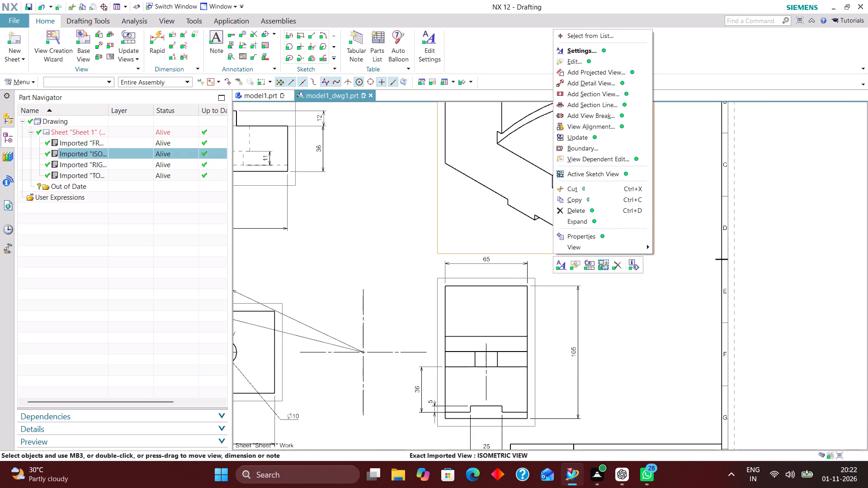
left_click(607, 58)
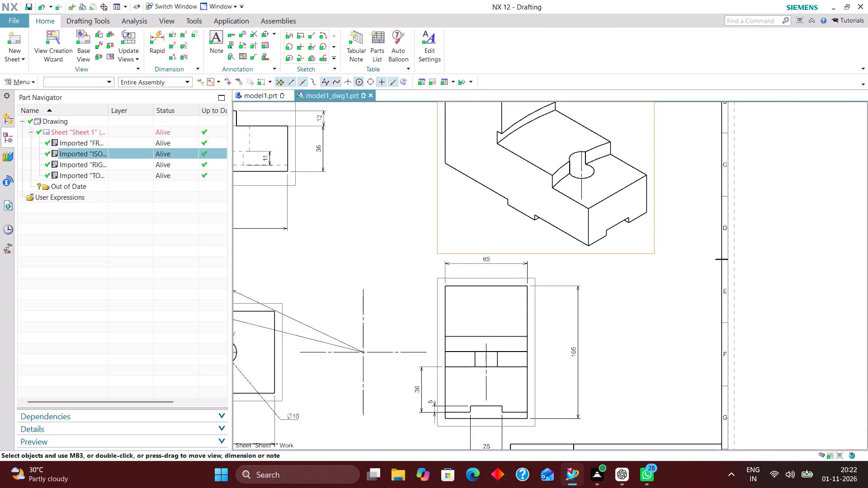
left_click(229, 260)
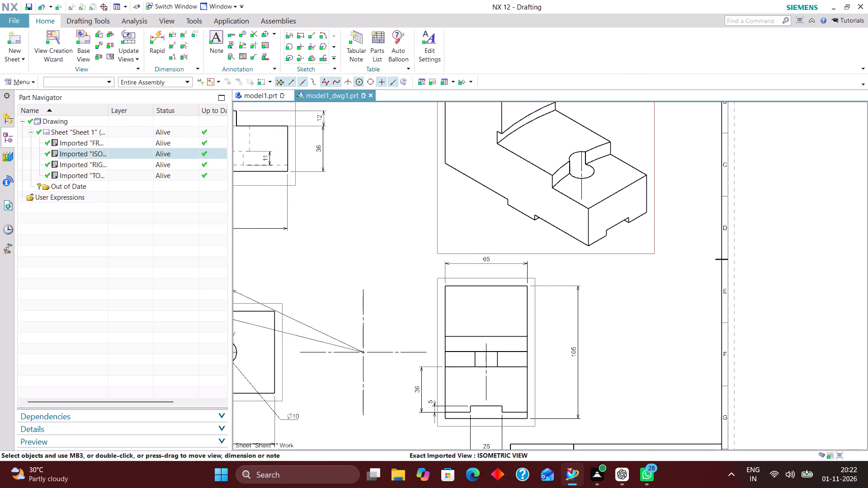
Show the isometric view's label, with the view label type set to Name.
right_click(463, 252)
left_click(504, 50)
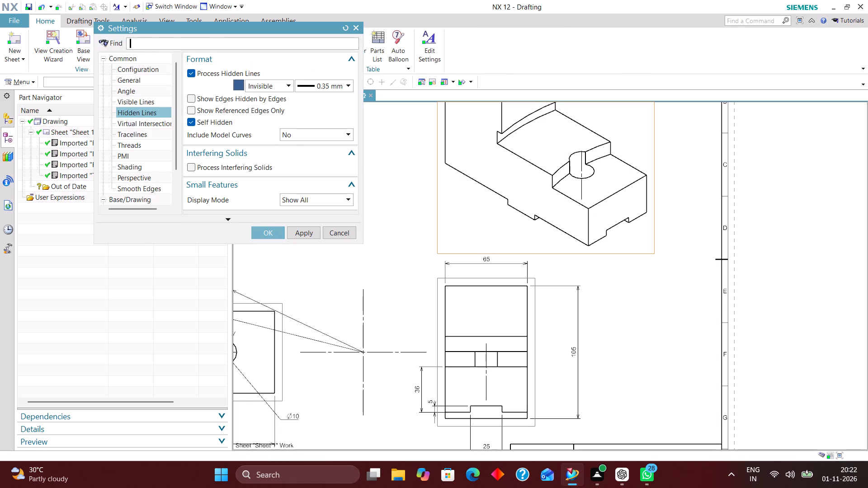
scroll(136, 133, "up", 7)
scroll(141, 151, "down", 7)
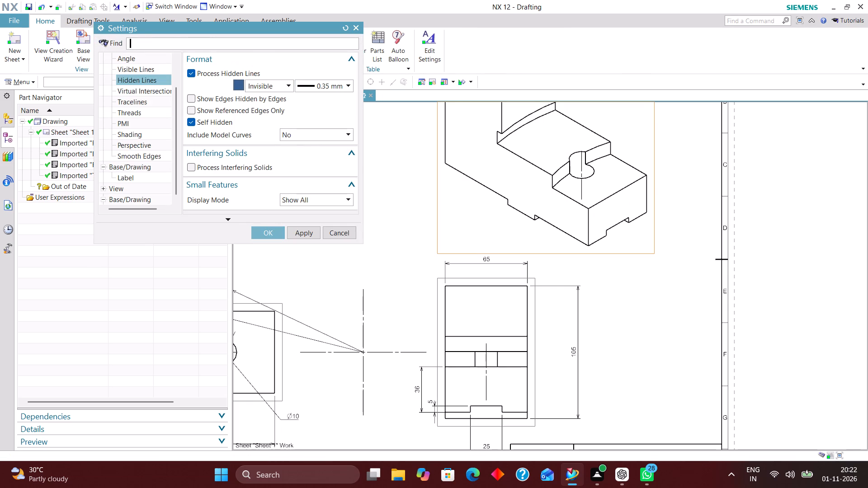
left_click(150, 174)
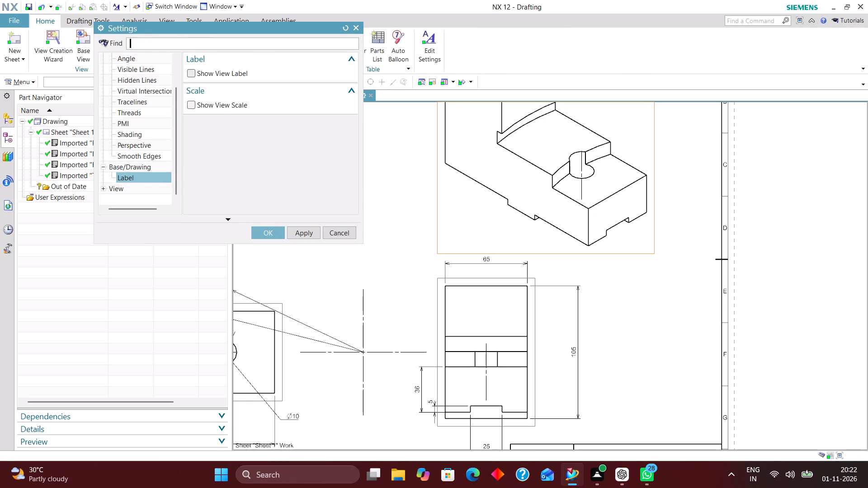
left_click(193, 70)
left_click(317, 121)
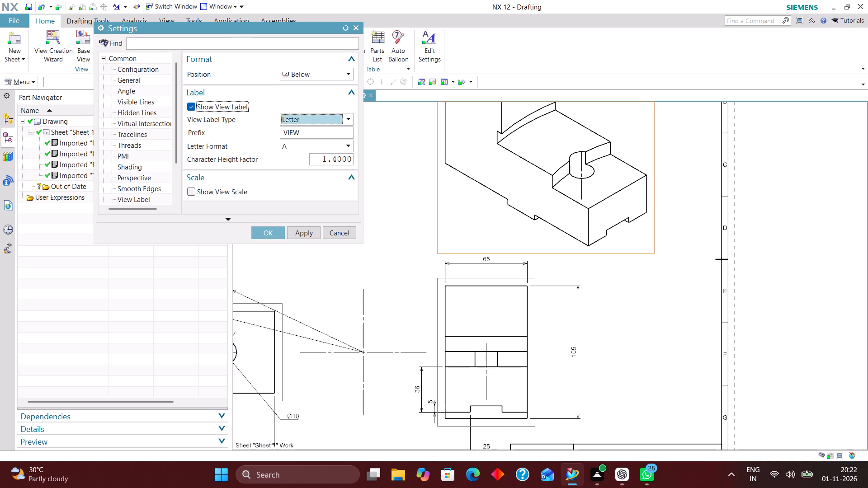
left_click(317, 130)
left_click(271, 231)
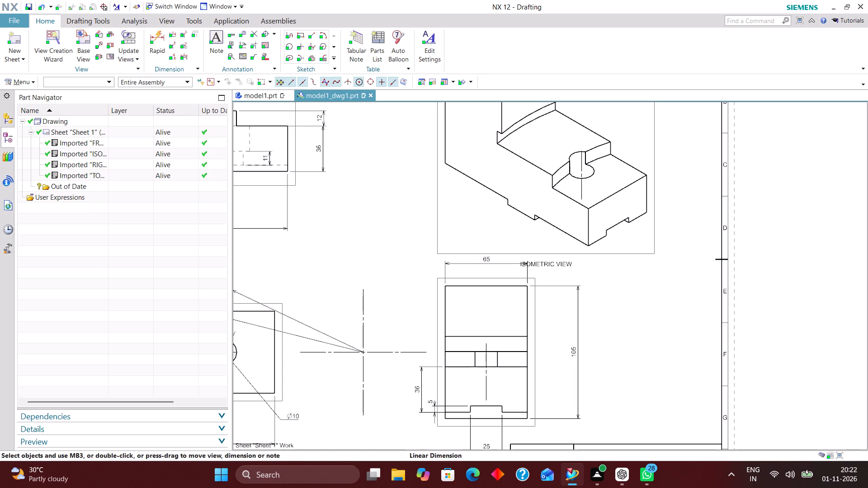
Move the ISOMETRIC VIEW label up inside the view's border, just beneath the model and clear of the 65 dimension.
scroll(496, 235, "down", 2)
scroll(532, 256, "up", 4)
left_click_drag(531, 253, 495, 215)
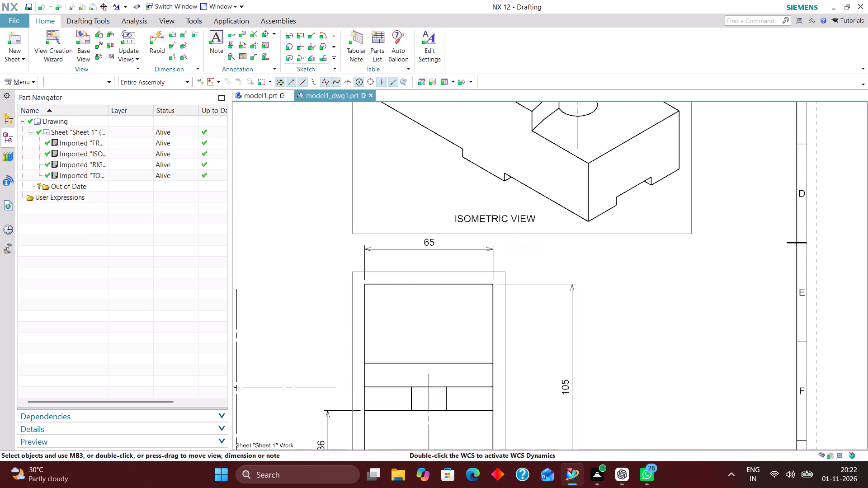
Show the front view's label, with the view label type set to Name.
scroll(596, 255, "down", 4)
scroll(375, 235, "up", 2)
right_click(371, 183)
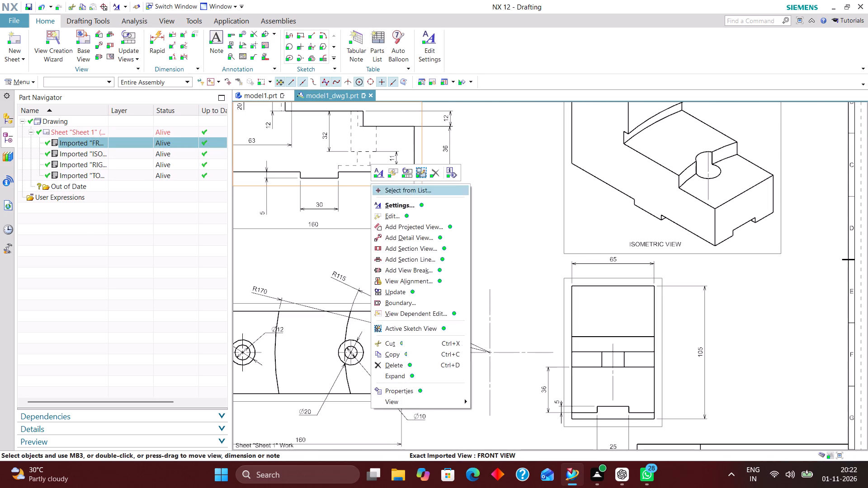
left_click(401, 203)
left_click(194, 78)
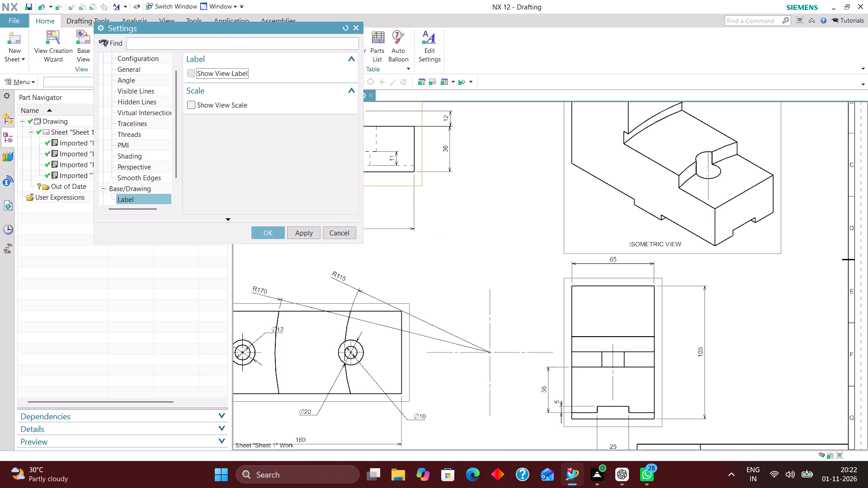
left_click(318, 118)
left_click(316, 128)
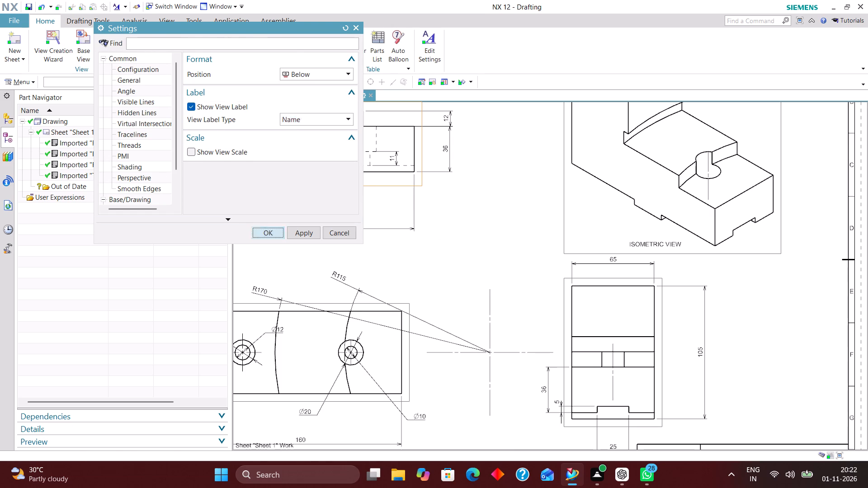
left_click(272, 234)
Move the FRONT VIEW label down below the 160 overall length dimension, clear of the 30 dimension.
scroll(440, 205, "down", 2)
scroll(338, 212, "up", 5)
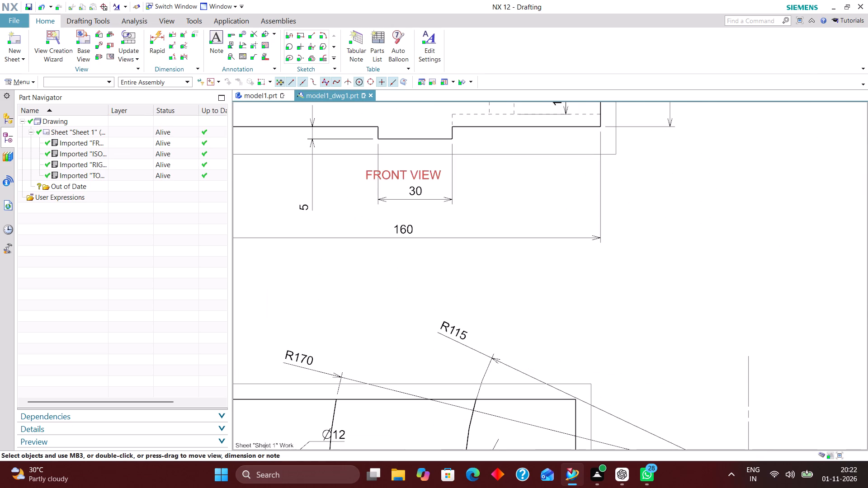
left_click_drag(371, 172, 371, 257)
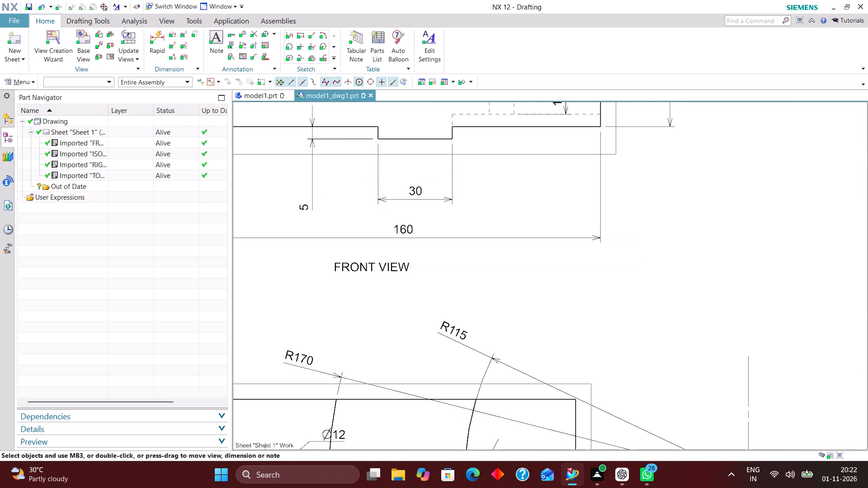
Turn on the view label in the settings of the top view with the R170 and R115 arcs.
scroll(367, 164, "down", 5)
scroll(377, 297, "up", 3)
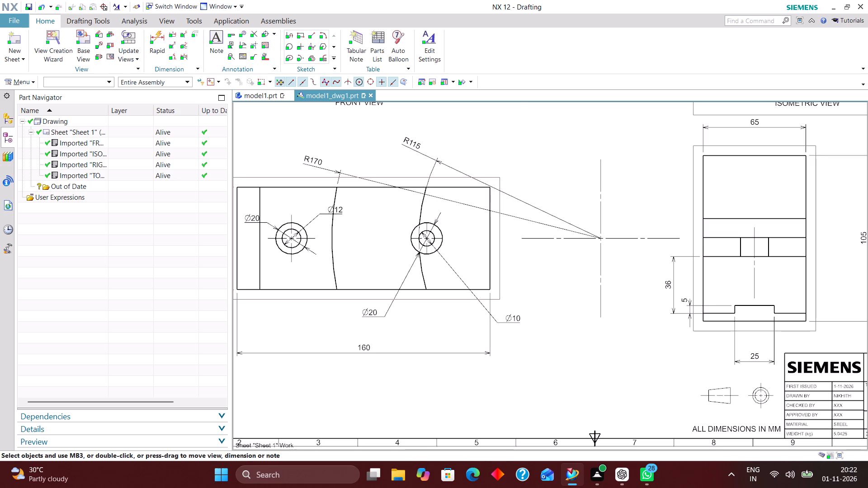
right_click(420, 303)
left_click(476, 105)
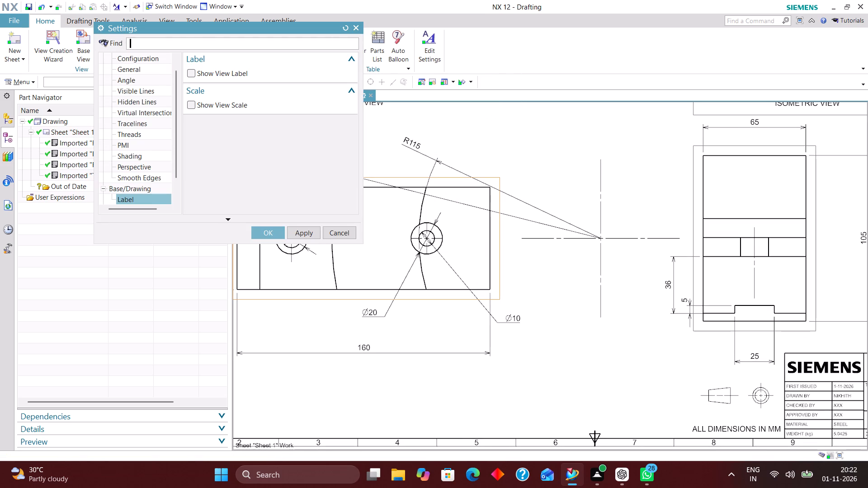
left_click(189, 74)
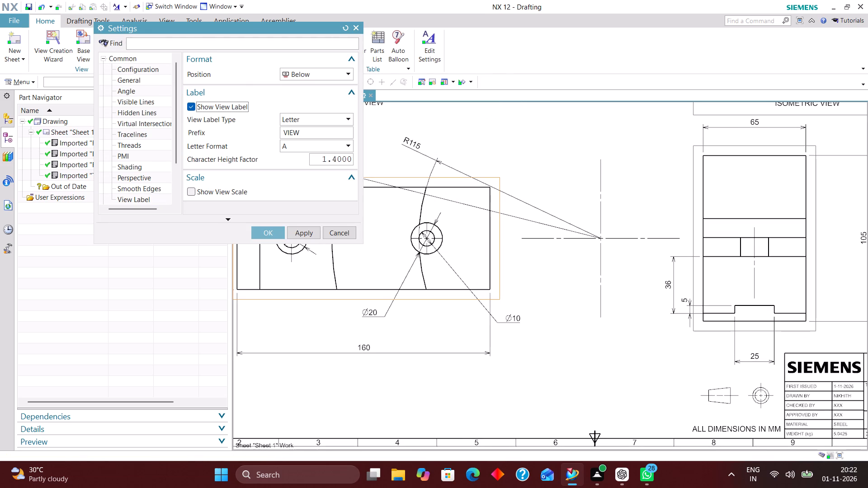
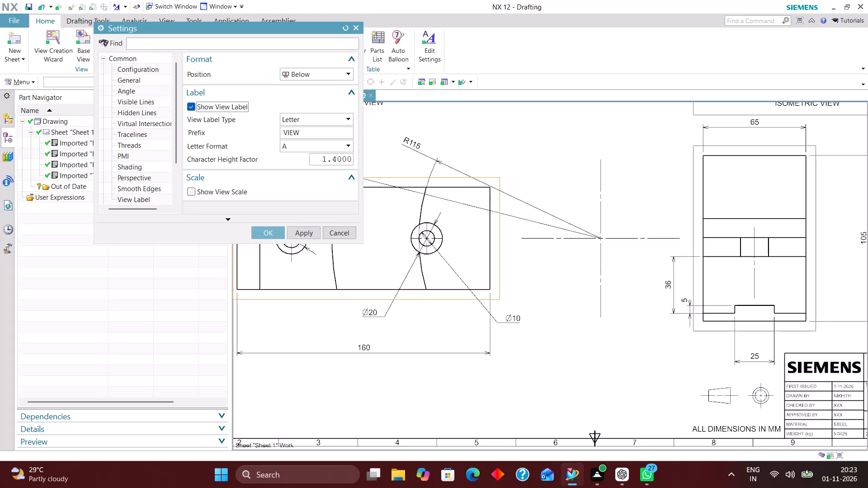
Set the top view's label type to Name and apply the view settings.
left_click(319, 119)
left_click(319, 127)
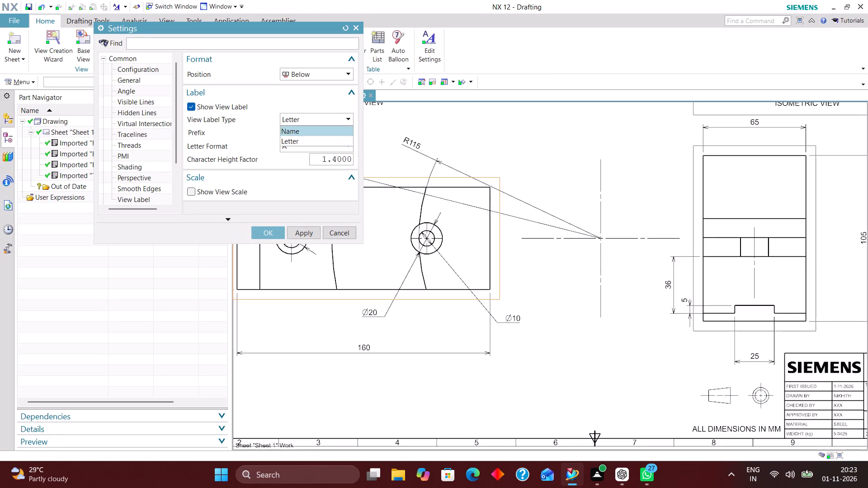
left_click(269, 237)
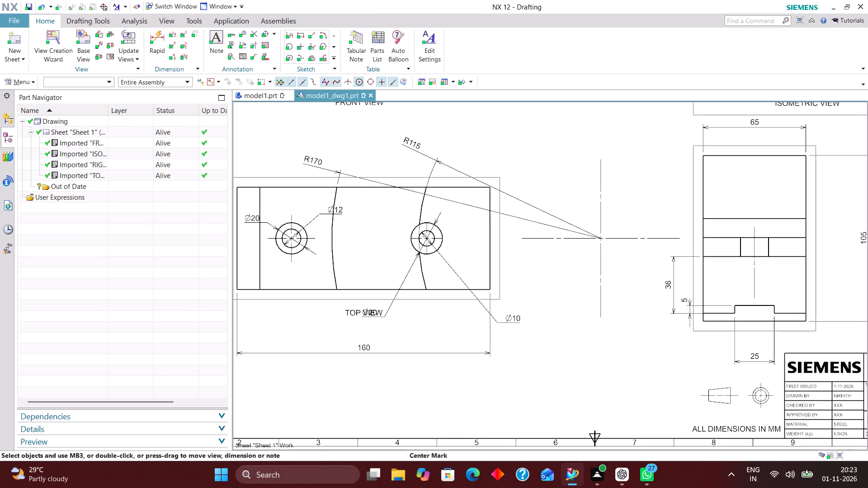
Move the TOP VIEW label down below the 160 overall length dimension, clear of the Ø20 callout.
left_click_drag(350, 311, 343, 368)
Move the top view's 160 length dimension up closer to the view's lower edge.
left_click_drag(367, 346, 367, 346)
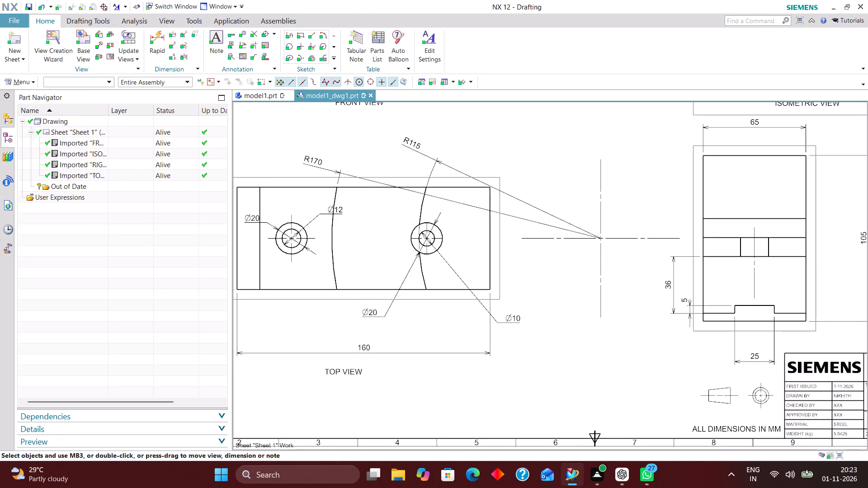
left_click_drag(367, 346, 357, 331)
Show the right view's label, with the view label type set to Name.
scroll(332, 331, "down", 4)
scroll(488, 323, "up", 3)
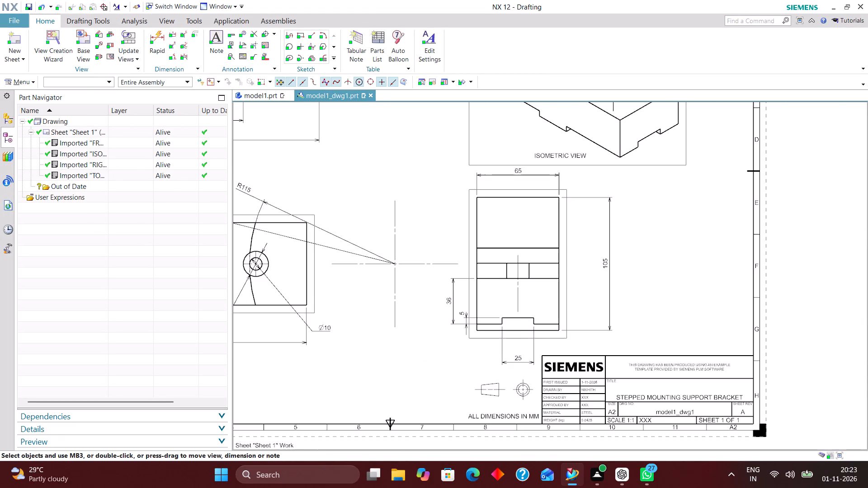
right_click(481, 340)
left_click(509, 135)
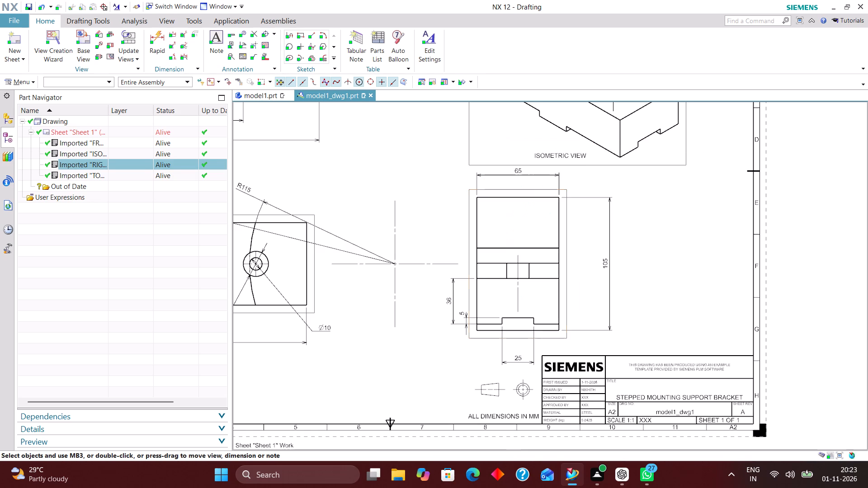
left_click(188, 72)
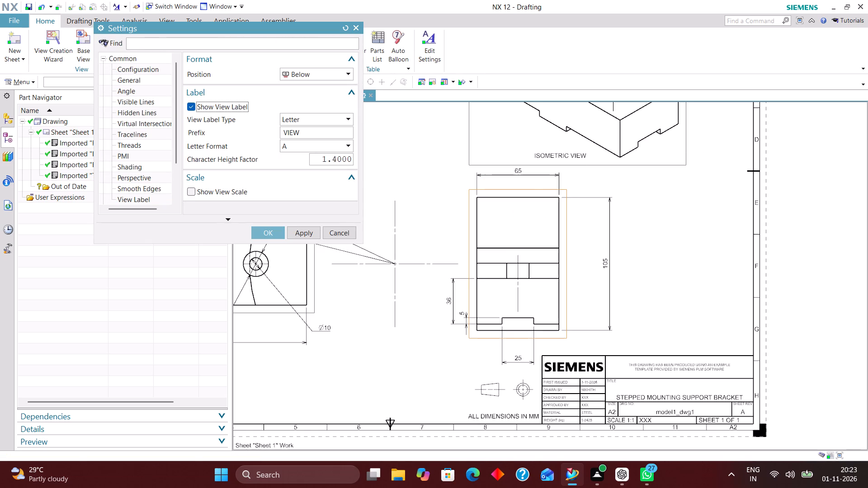
left_click(306, 122)
left_click(304, 129)
left_click(266, 235)
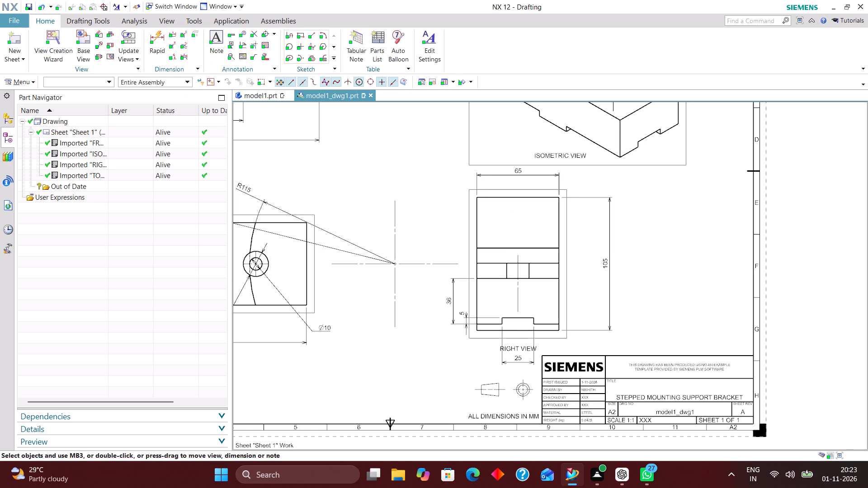
Move the RIGHT VIEW label to the left of the 25 slot dimension, just beneath the view border.
scroll(482, 307, "down", 1)
scroll(526, 351, "up", 3)
left_click_drag(496, 327, 434, 330)
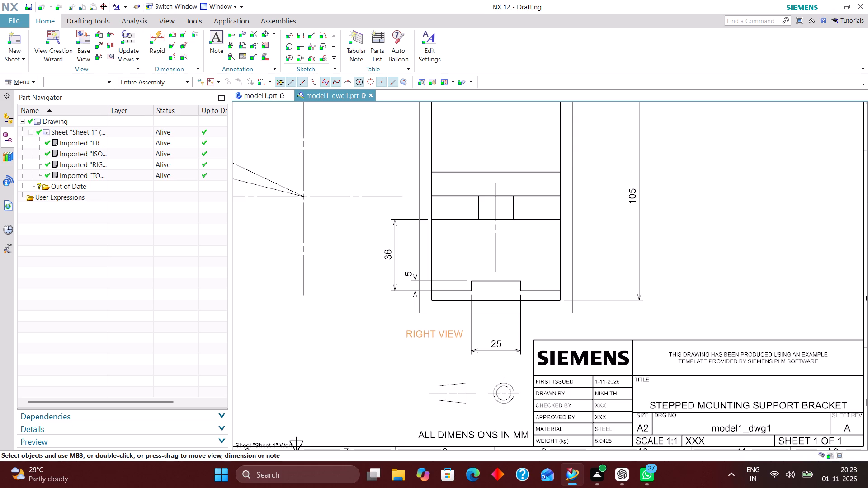
left_click_drag(434, 330, 433, 330)
Review the placement of the name labels and dimensions across the front, top, right and isometric views.
scroll(439, 319, "down", 1)
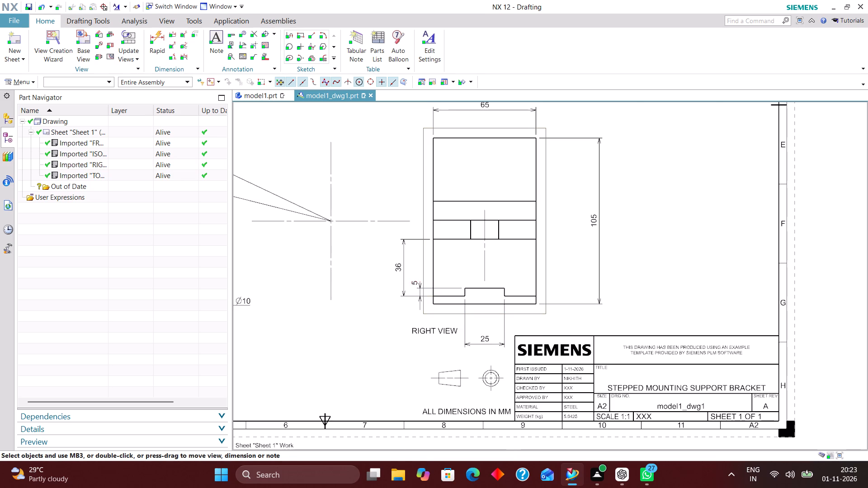
scroll(431, 288, "down", 3)
scroll(396, 250, "up", 2)
scroll(383, 209, "down", 2)
scroll(378, 163, "up", 3)
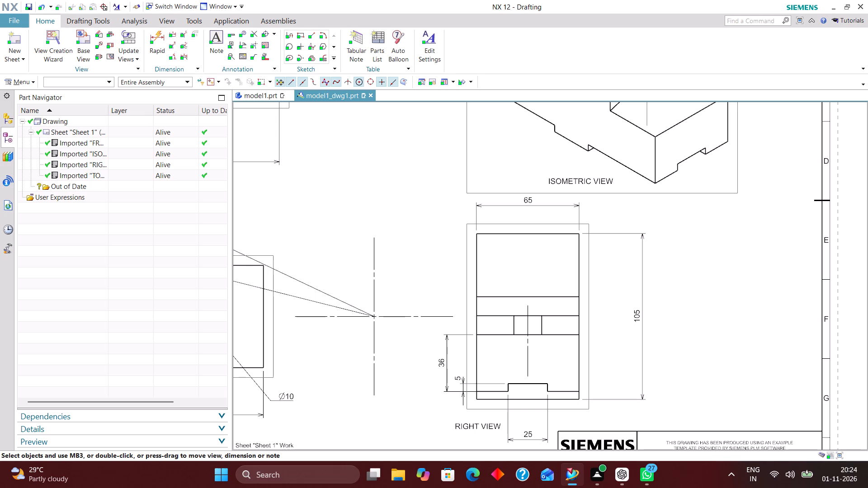
right_click_drag(382, 144, 363, 212)
right_click_drag(384, 178, 349, 202)
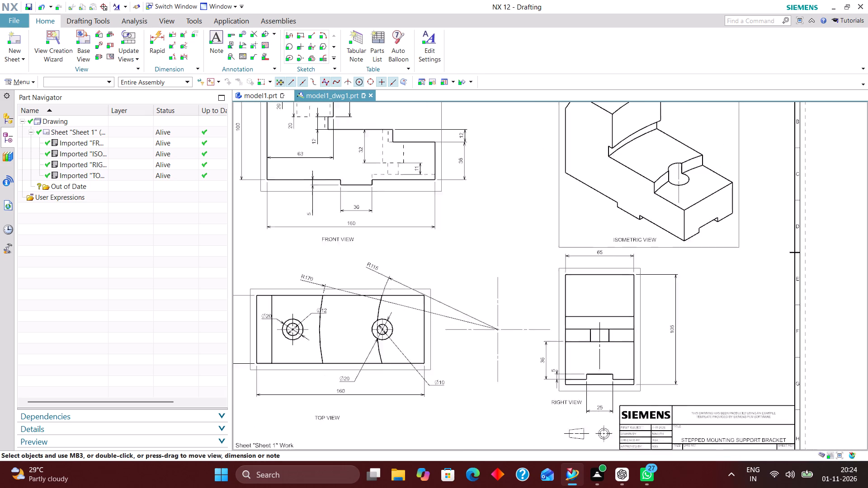
scroll(490, 269, "up", 2)
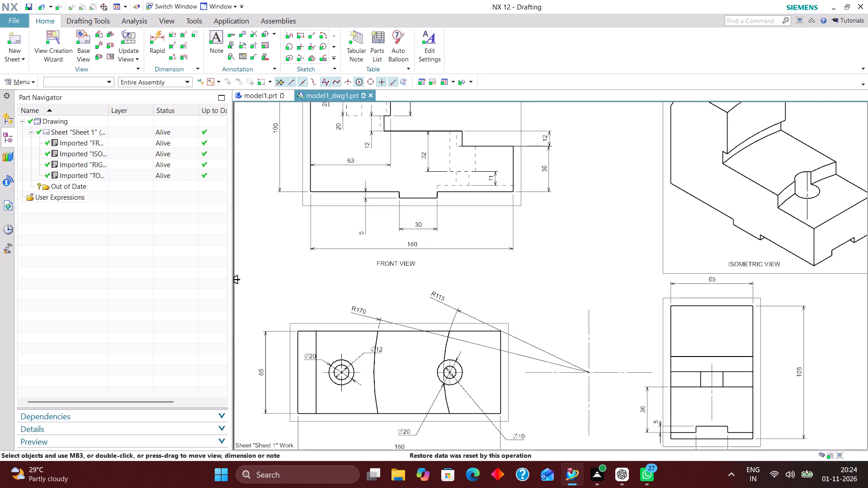
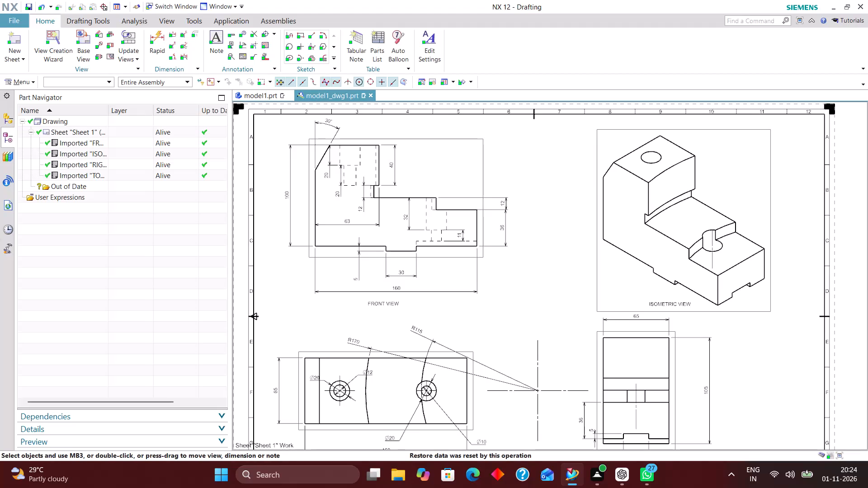
Set the arrows of the front view's 12 vertical dimension, directly above the 36 dimension, to point inward from outside its extension lines.
scroll(504, 205, "up", 5)
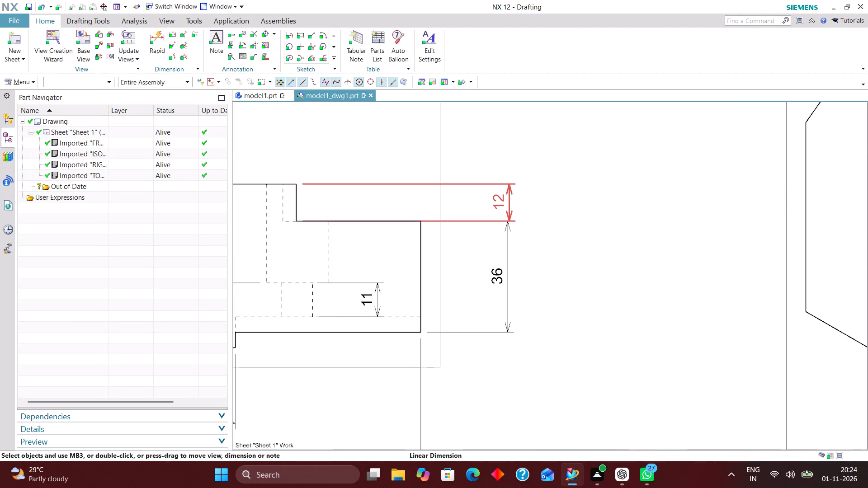
double_click(503, 202)
left_click(511, 184)
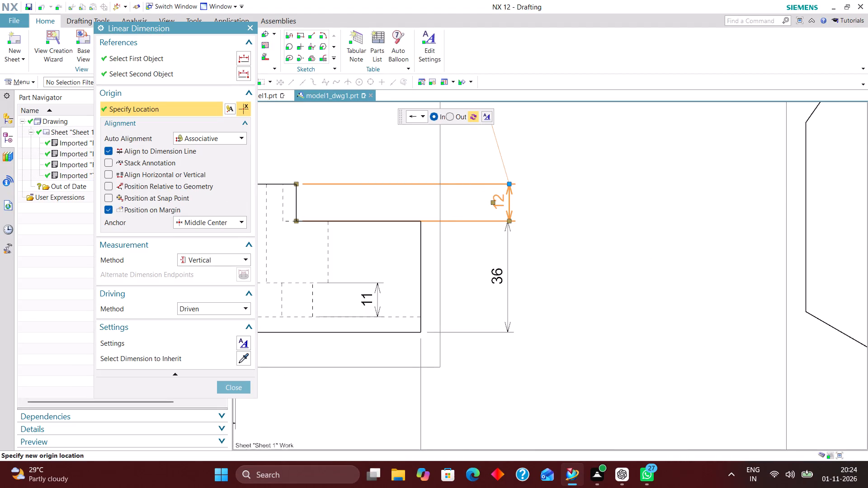
left_click(448, 117)
left_click(238, 385)
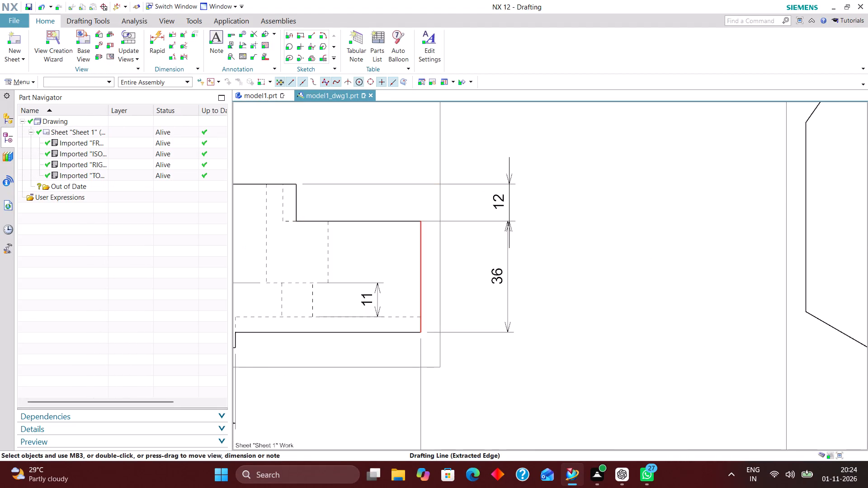
scroll(390, 313, "down", 2)
scroll(468, 258, "up", 5)
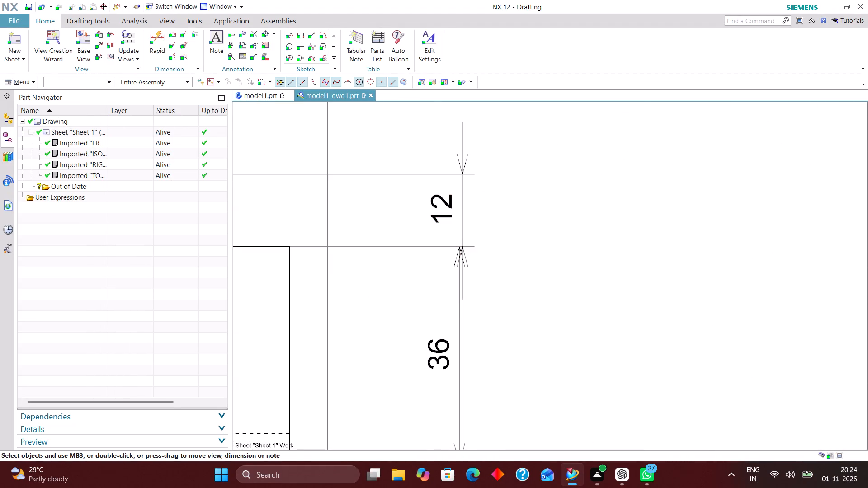
left_click(460, 300)
Show the view scale below the isometric view's name label, with the prefix reading "SCALE : ".
scroll(443, 309, "down", 4)
scroll(521, 306, "down", 2)
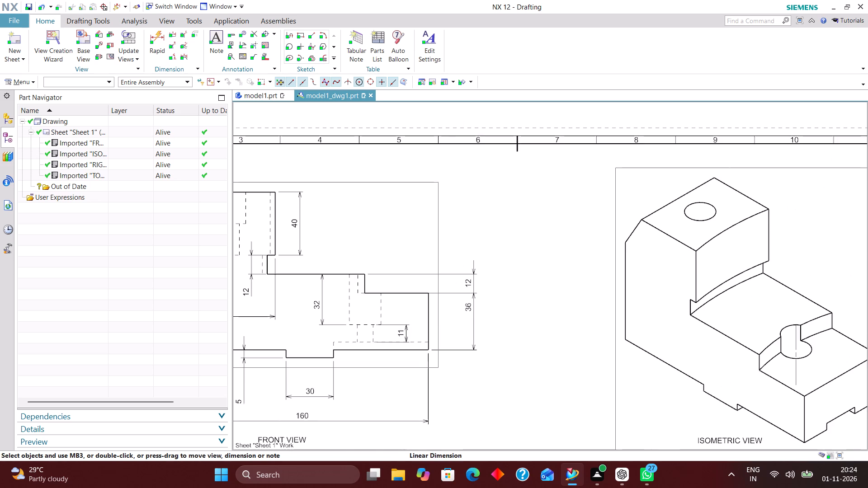
scroll(557, 313, "down", 3)
scroll(675, 397, "up", 3)
scroll(535, 280, "down", 2)
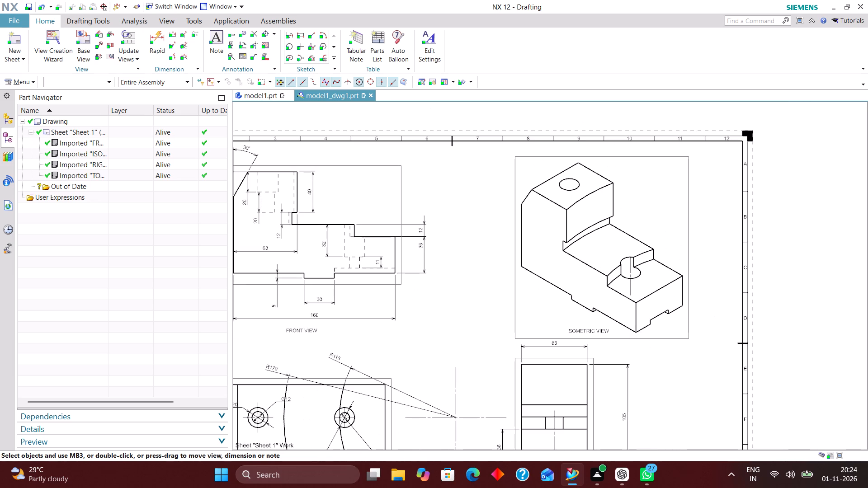
right_click(616, 337)
left_click(641, 132)
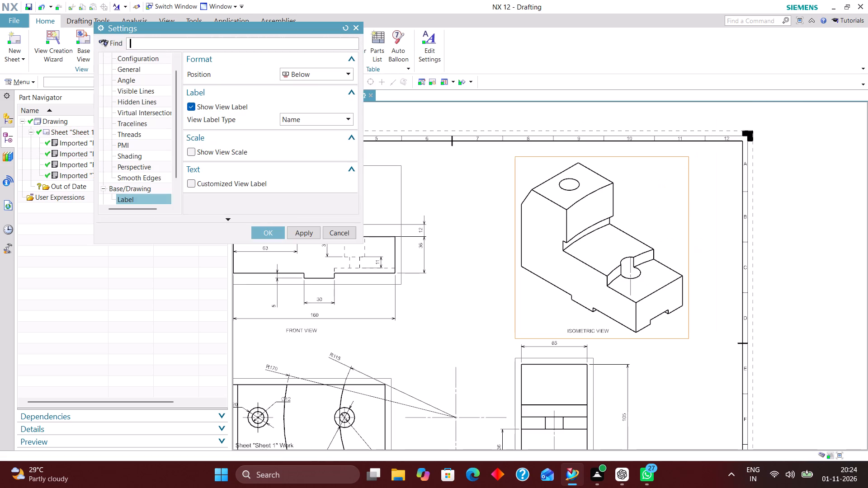
left_click(190, 149)
left_click(301, 176)
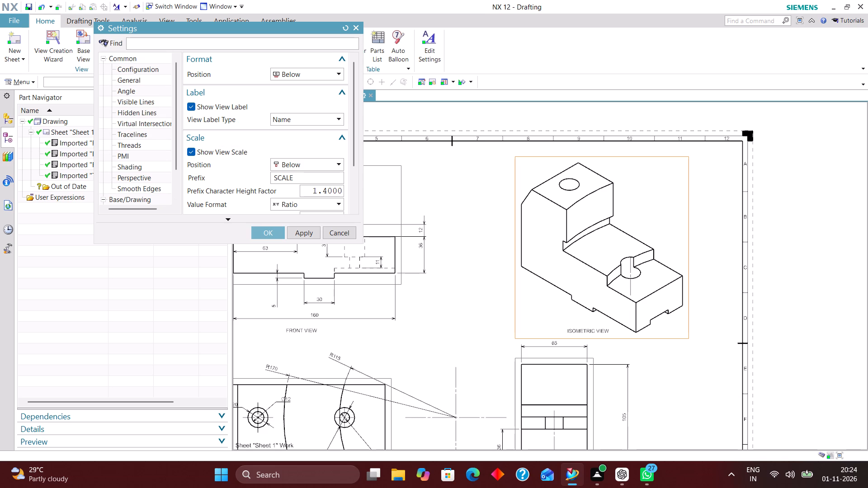
key("space")
type(";")
key("space")
key("BackSpace")
key("BackSpace")
key("BackSpace")
key("space")
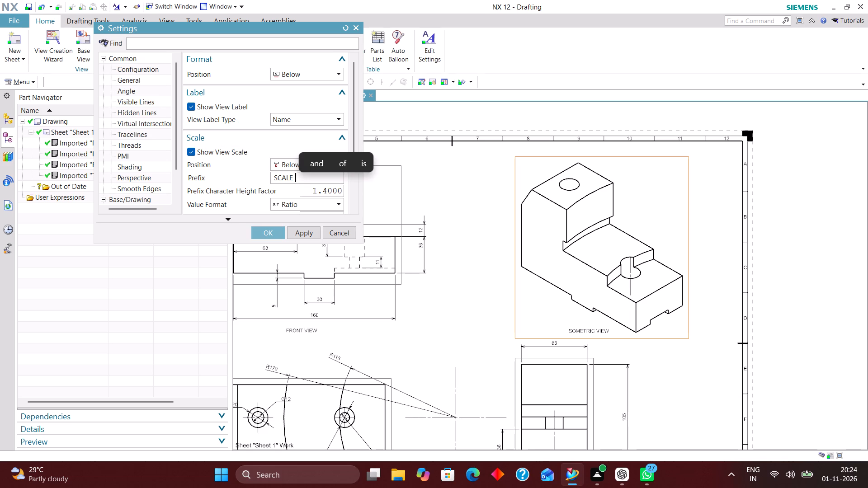
key("shift+colon")
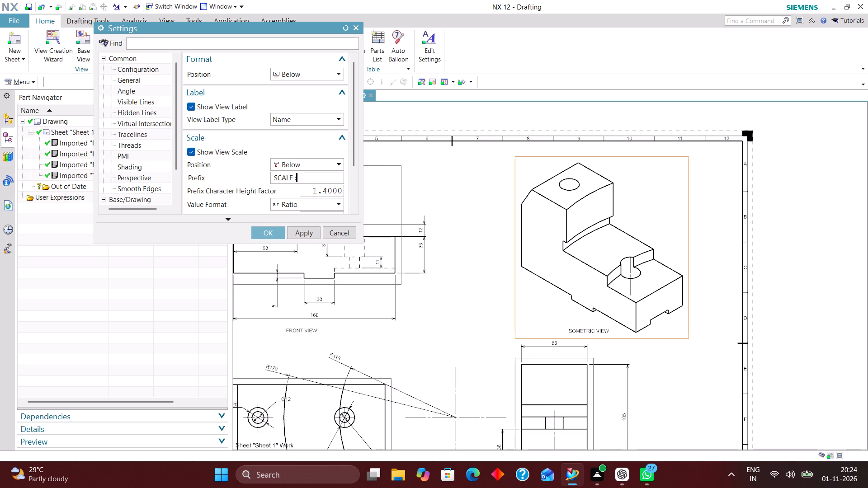
key("space")
Set the isometric view scale's prefix character height factor and character height factor both to 1, and apply the label settings.
scroll(308, 166, "down", 2)
left_click_drag(308, 131, 424, 133)
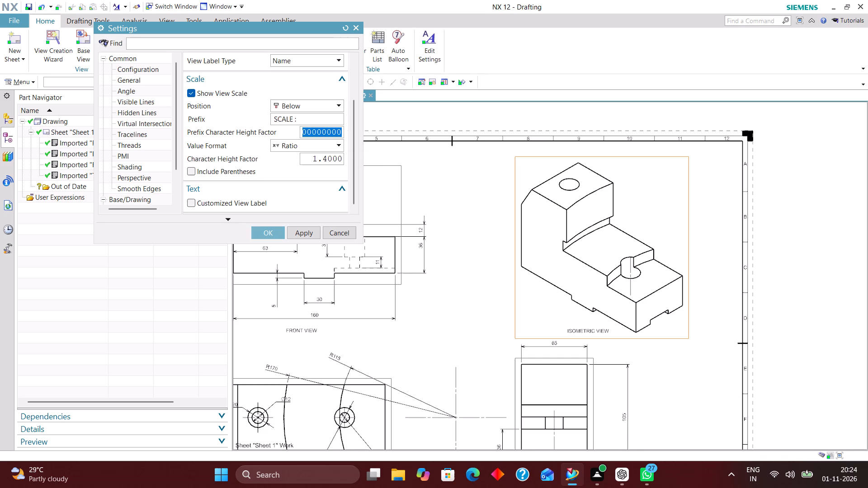
key("1")
key("Return")
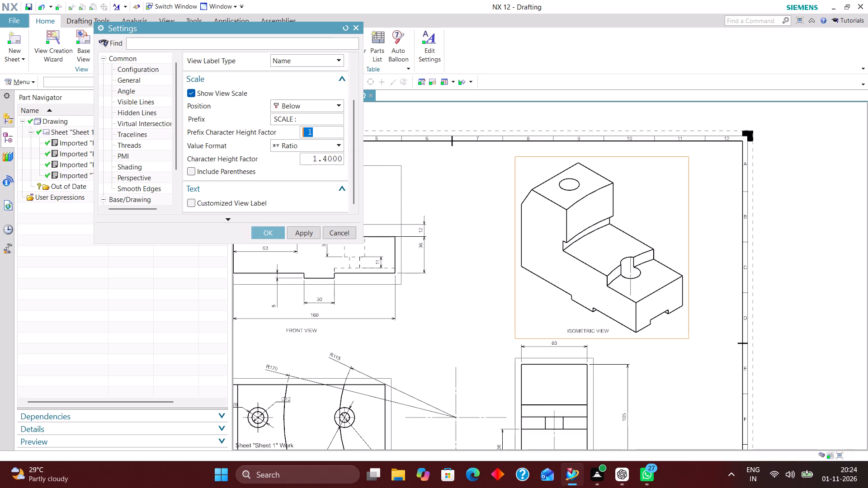
left_click_drag(311, 159, 449, 160)
key("1")
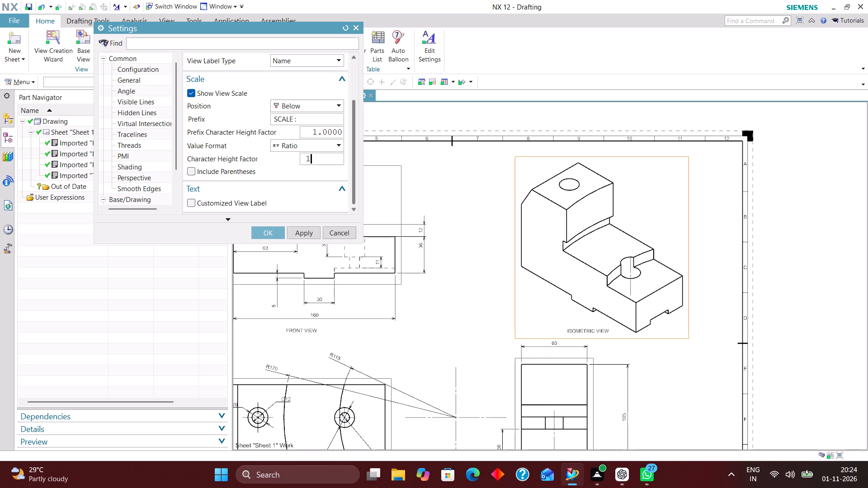
key("Return")
scroll(255, 166, "down", 1)
left_click(266, 235)
Show the view scale below the front view's name label, with the prefix reading "SCALE : ".
scroll(545, 298, "down", 2)
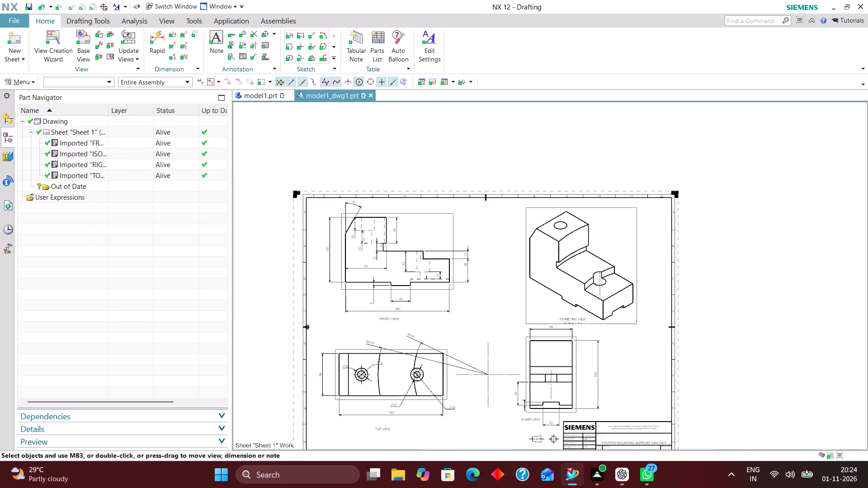
scroll(385, 298, "up", 4)
right_click(377, 277)
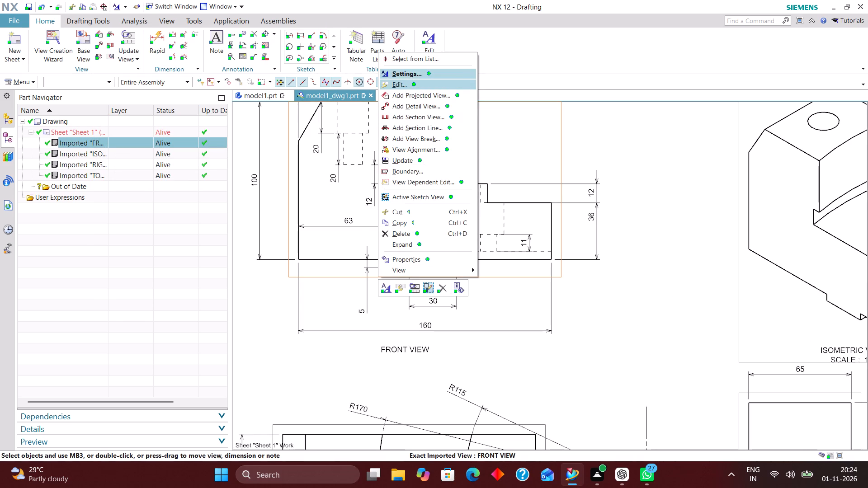
left_click(428, 74)
left_click(194, 155)
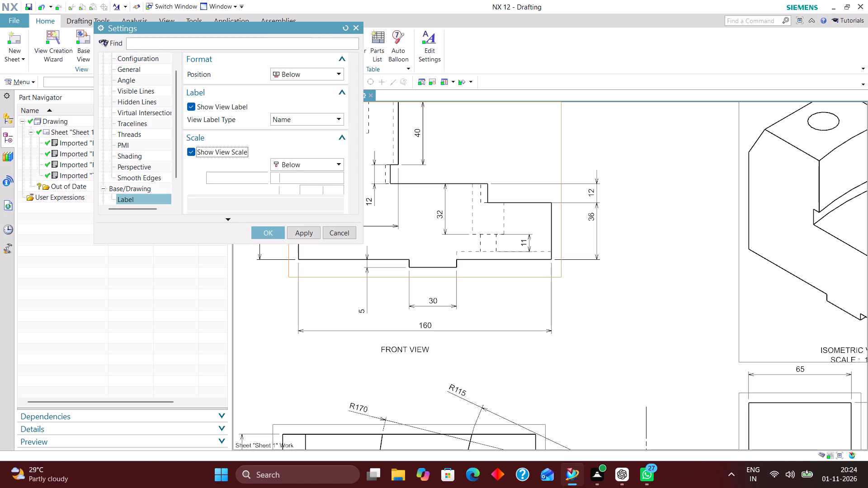
left_click(306, 177)
key("space")
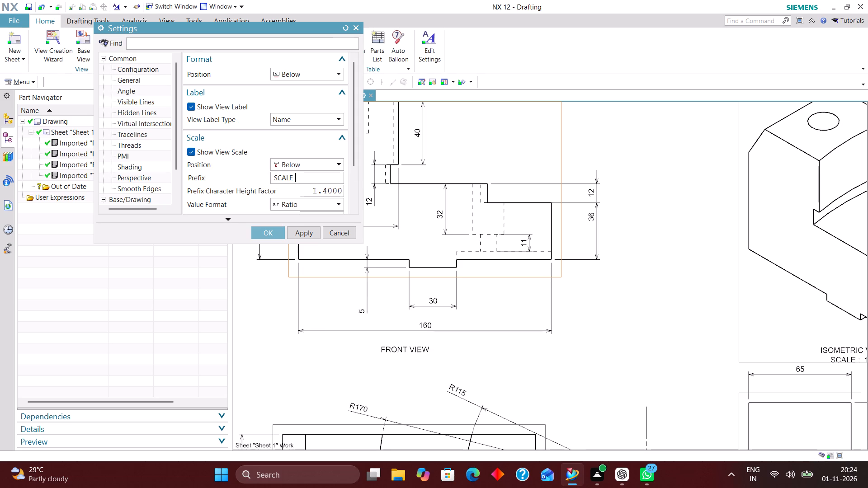
type(":")
key("space")
Set the front view scale's prefix character height factor and character height factor both to 1, and apply the label settings.
left_click(313, 192)
left_click_drag(313, 191, 313, 190)
left_click_drag(313, 190, 416, 192)
key("1")
key("Return")
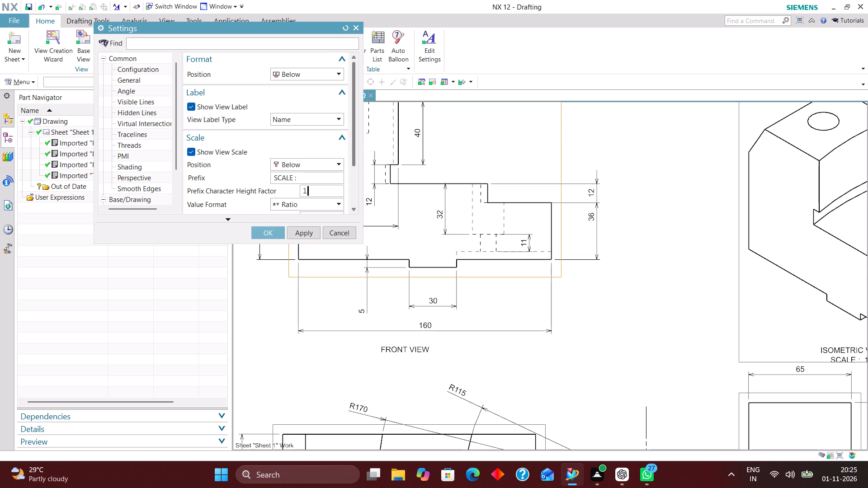
scroll(282, 159, "down", 3)
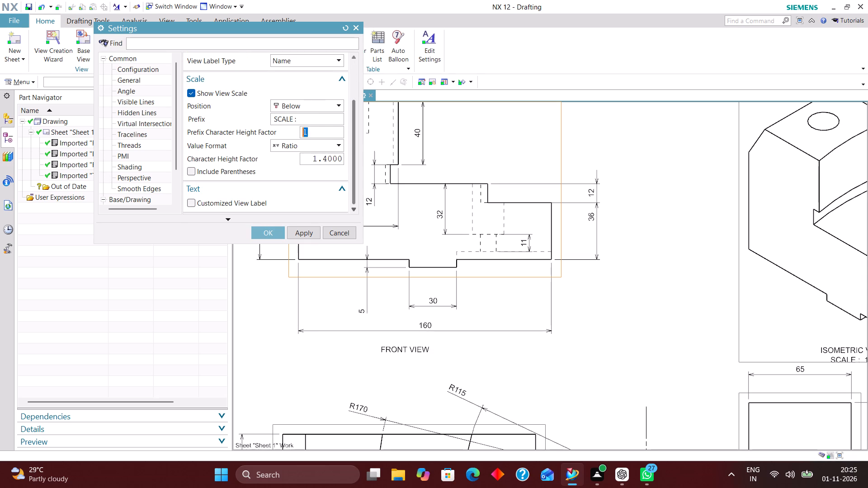
left_click_drag(306, 157, 490, 144)
key("1")
key("Return")
left_click(254, 232)
Show the view scale below the top view's name label, with the prefix reading "SCALE : ".
scroll(399, 211, "down", 4)
scroll(403, 389, "up", 4)
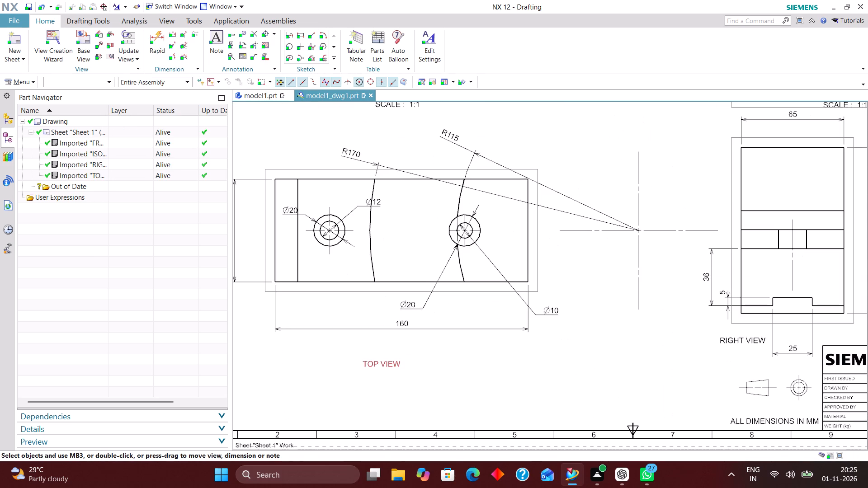
right_click(454, 293)
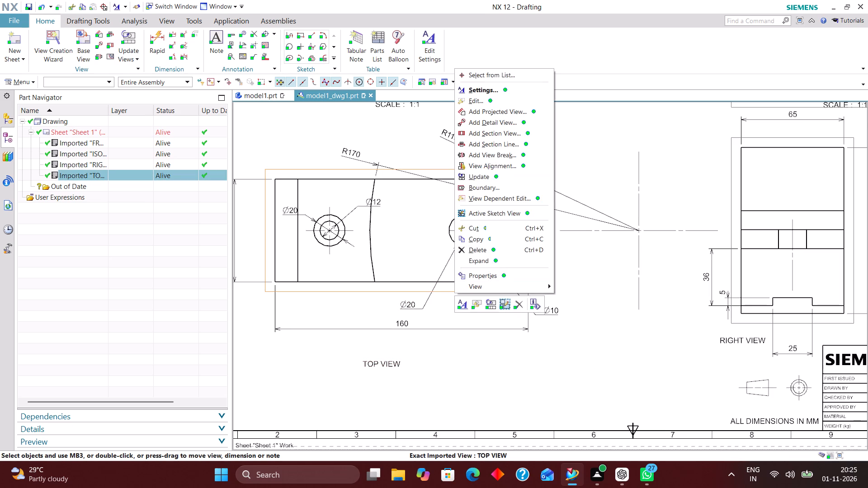
left_click(475, 88)
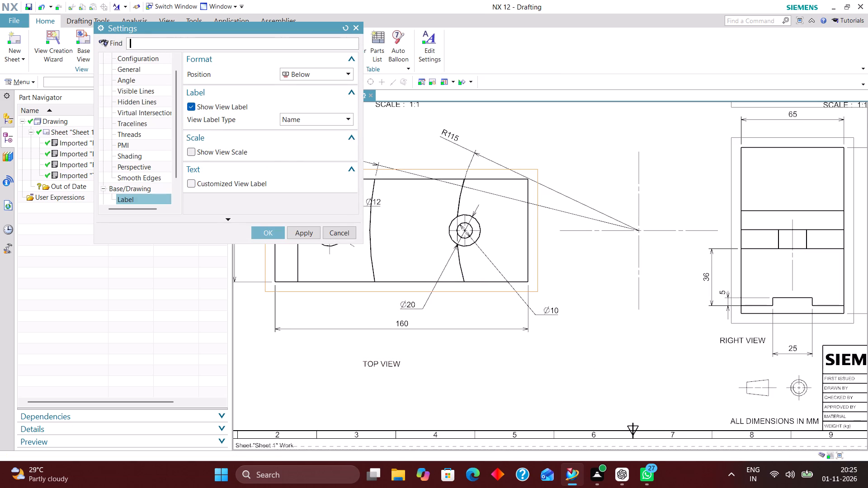
left_click(188, 153)
left_click(298, 172)
left_click(300, 176)
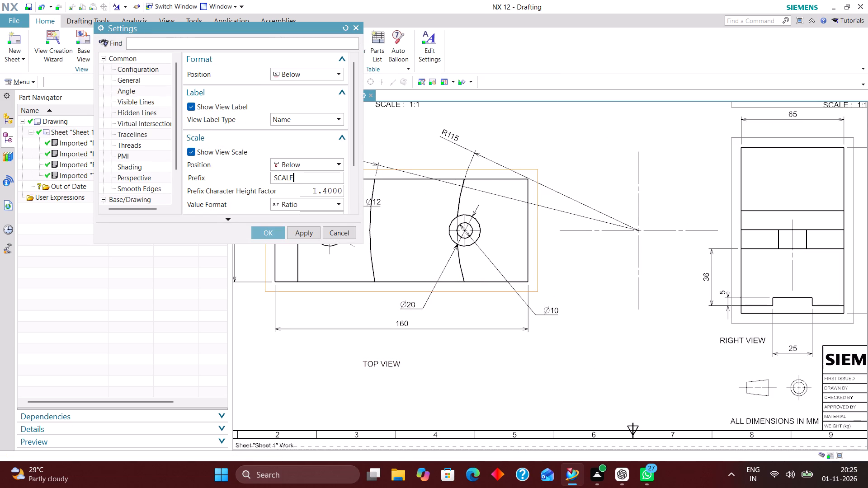
key("space")
type(":")
key("space")
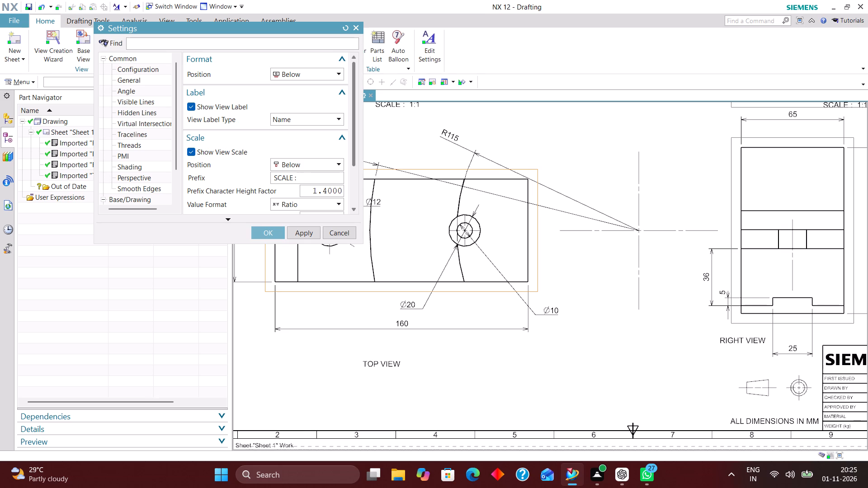
Set the top view scale's prefix character height factor and character height factor both to 1, and apply the label settings.
left_click_drag(308, 188, 522, 191)
key("1")
key("Return")
scroll(303, 159, "down", 2)
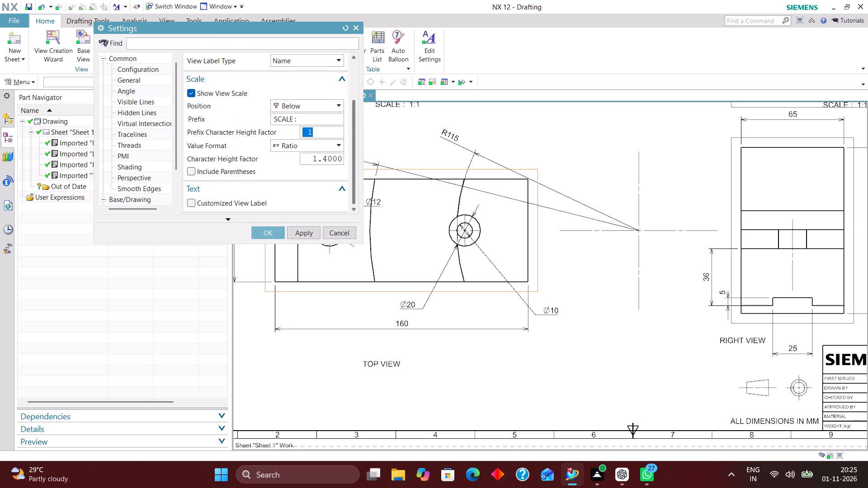
scroll(299, 160, "down", 2)
left_click_drag(305, 153, 506, 164)
left_click_drag(308, 159, 418, 158)
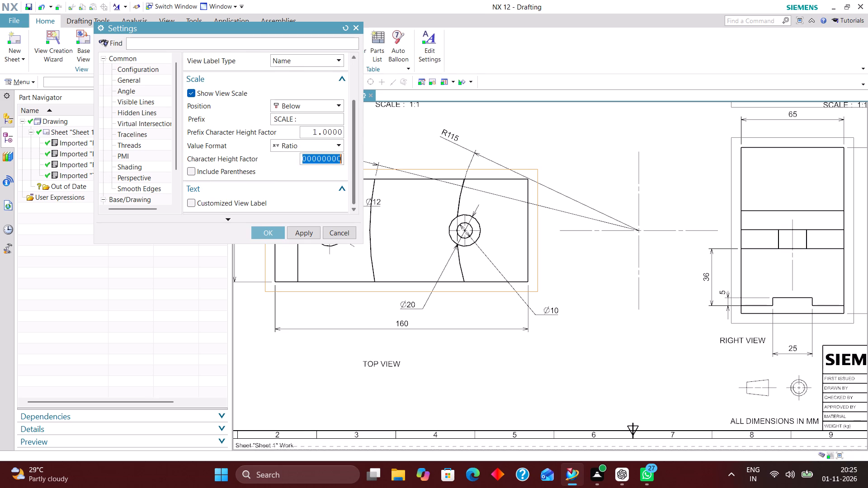
key("1")
key("Return")
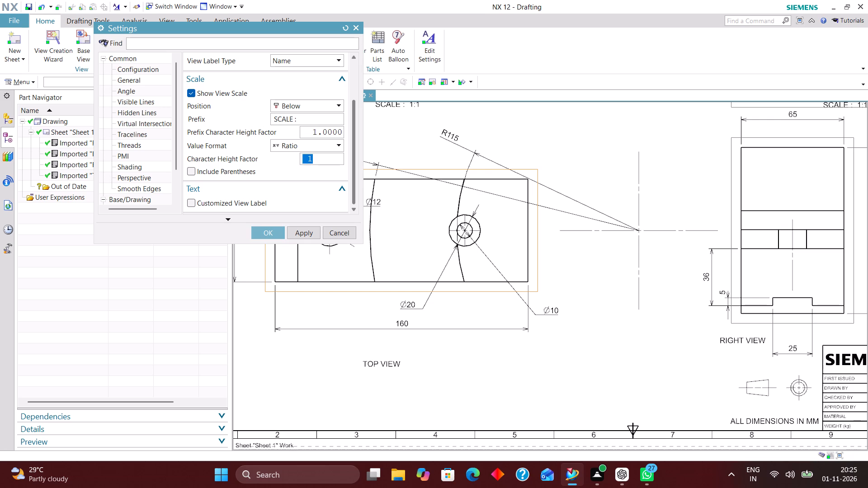
scroll(269, 141, "down", 5)
left_click(274, 231)
Show the view scale below the right view's name label, with the prefix reading "SCALE : ".
scroll(427, 305, "down", 4)
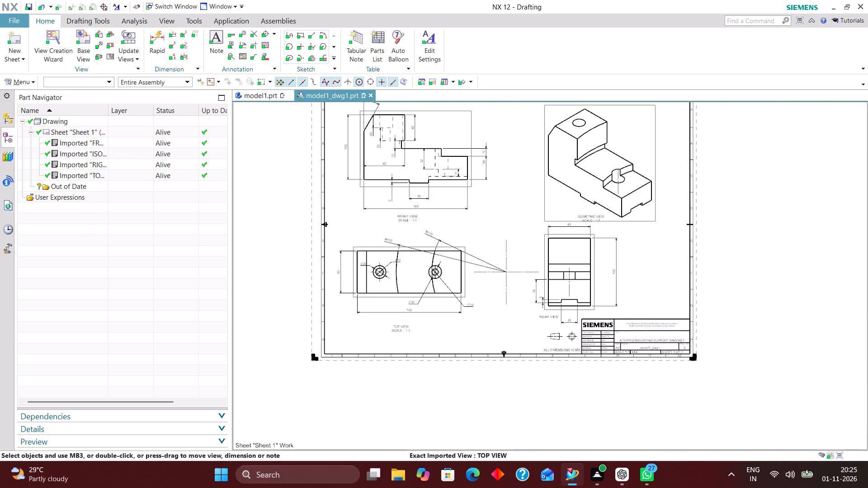
scroll(567, 302, "up", 4)
right_click(520, 322)
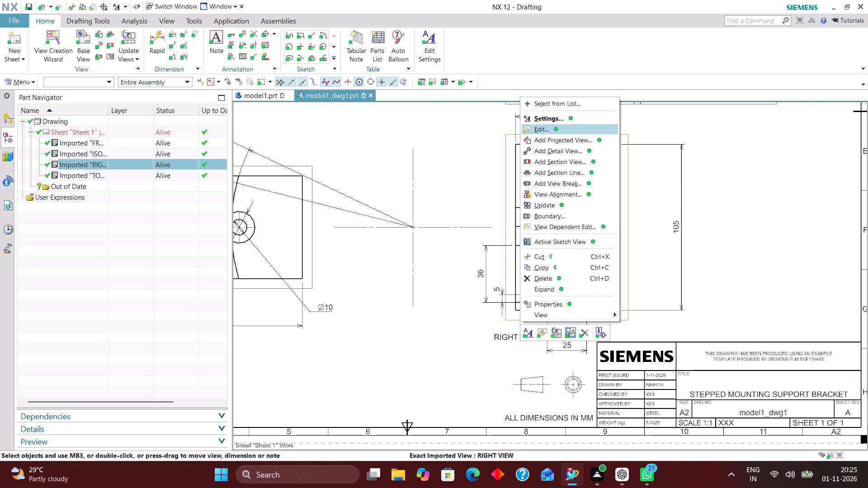
left_click(566, 122)
left_click(191, 149)
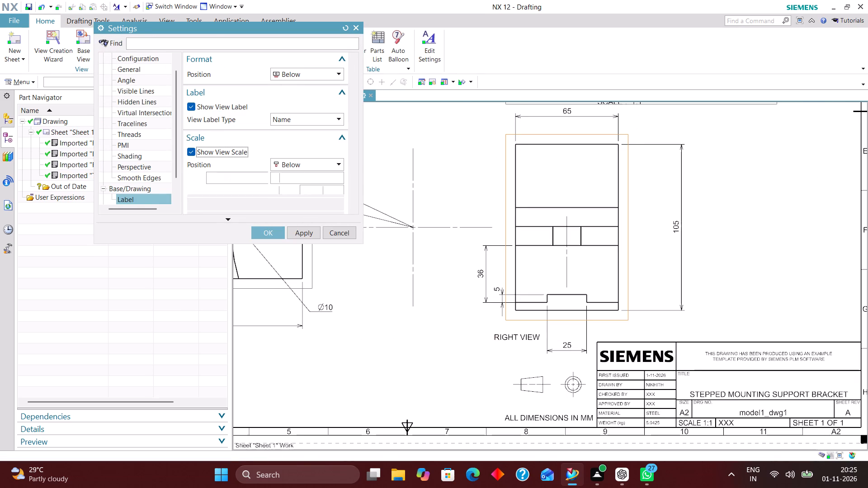
left_click(304, 174)
key("space")
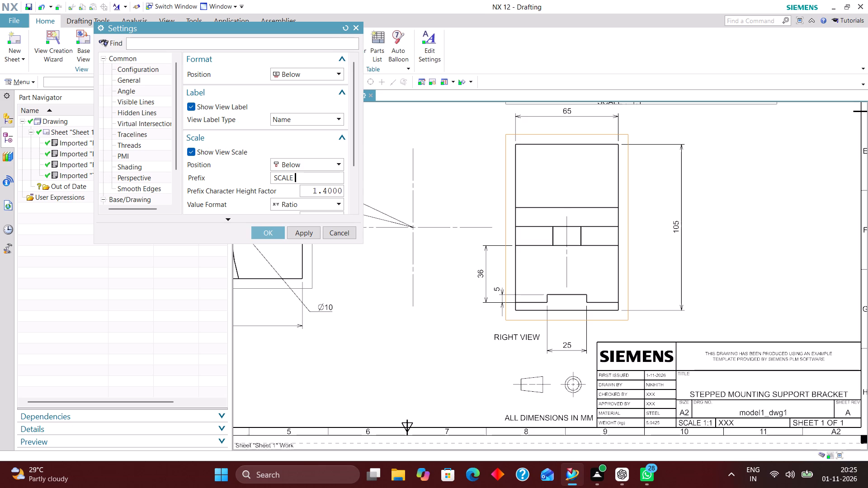
type(":")
key("space")
Set the right view scale's prefix character height factor to 1 and open its character height factor for editing.
scroll(314, 172, "down", 2)
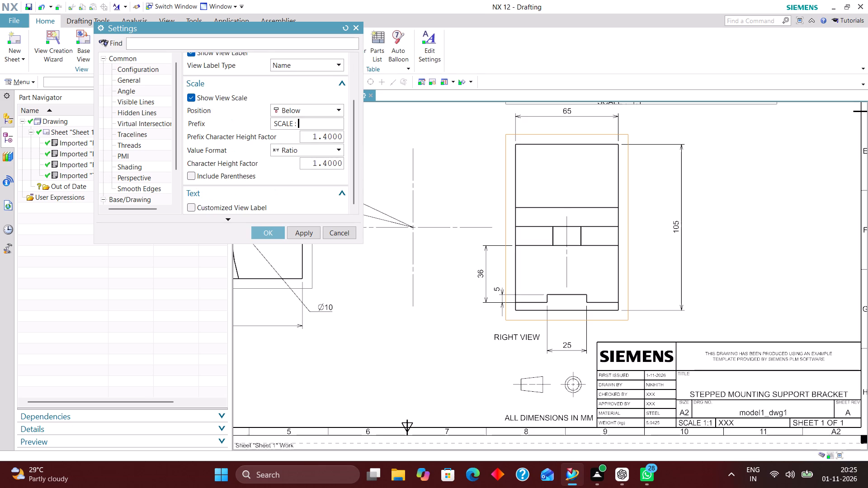
left_click_drag(308, 129, 444, 125)
key("1")
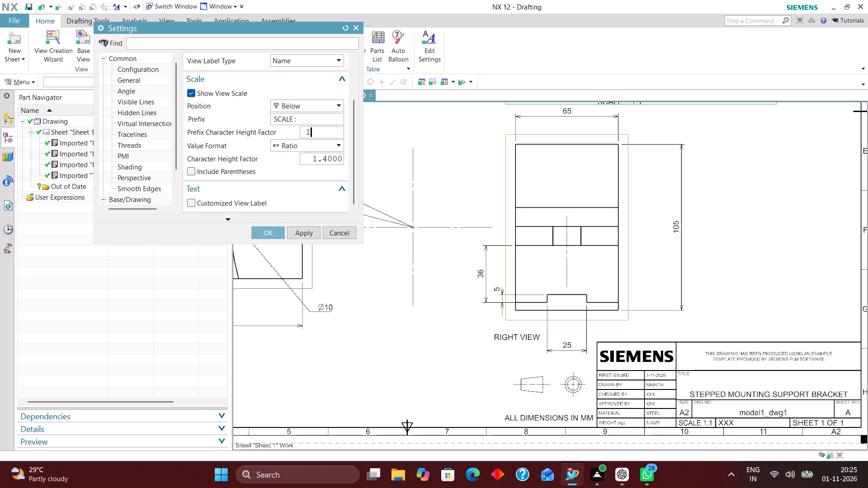
key("Return")
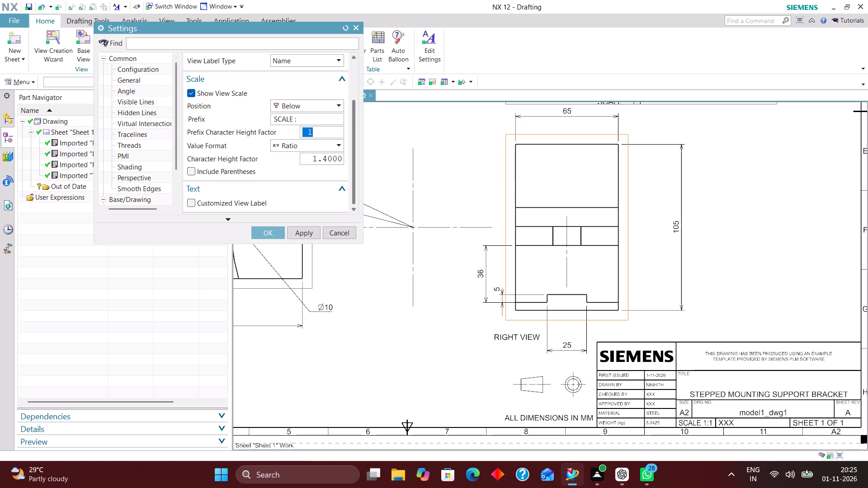
left_click_drag(309, 157, 397, 153)
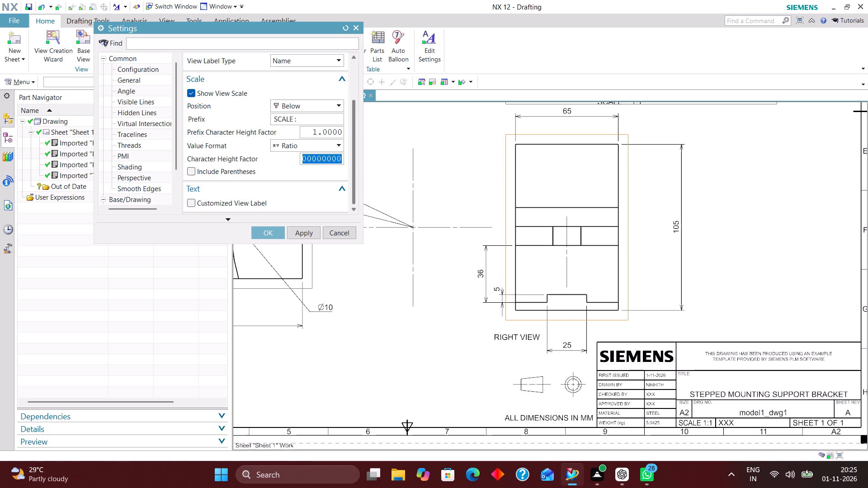
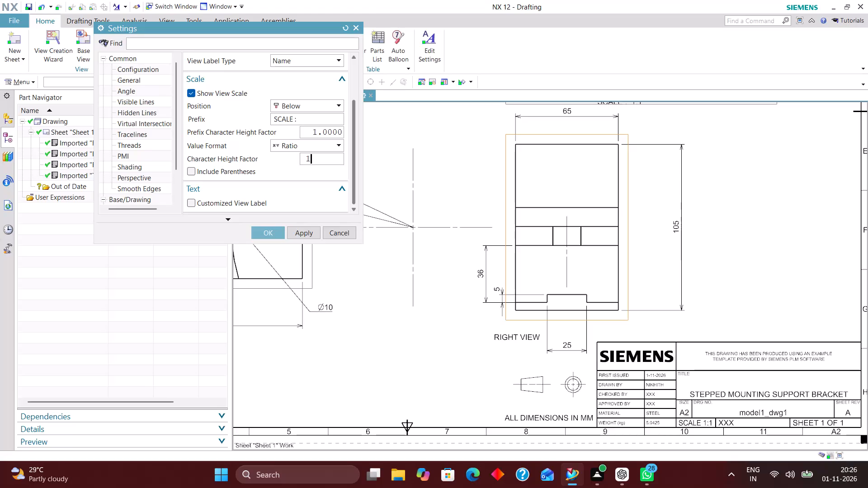
Set the right view scale's character height factor to 1 and apply the label settings.
key("Return")
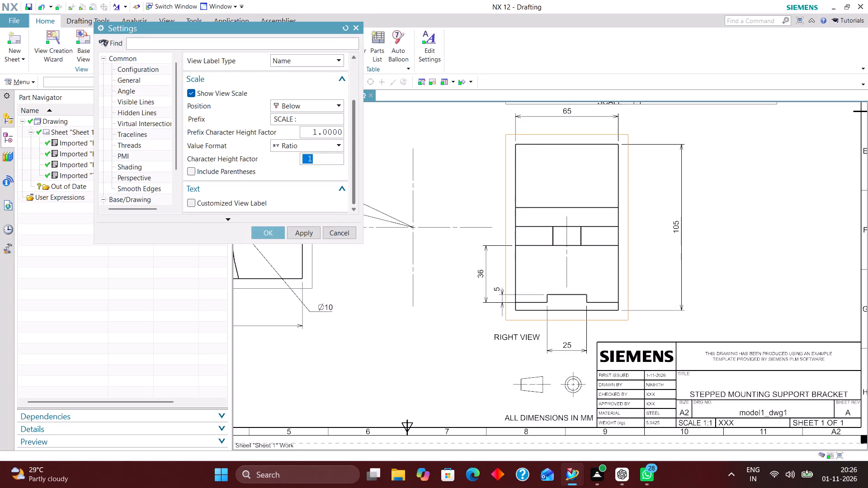
left_click(266, 230)
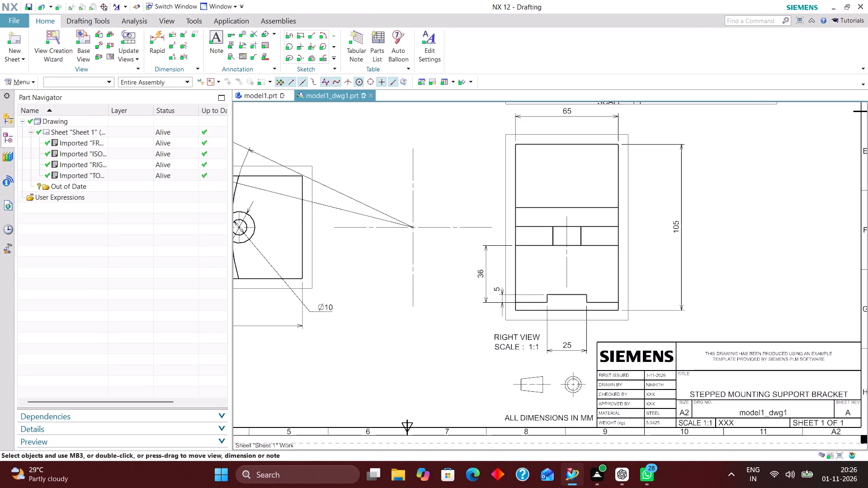
Set the text justification of the right view's name and scale label to Left.
double_click(515, 340)
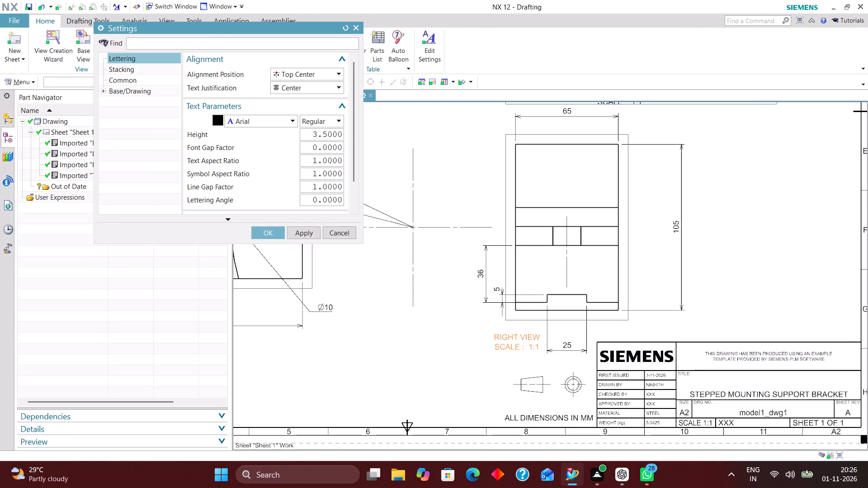
left_click(303, 92)
left_click(305, 96)
left_click(275, 232)
Set the text justification of the top view's name and scale label to Left.
scroll(505, 282, "down", 5)
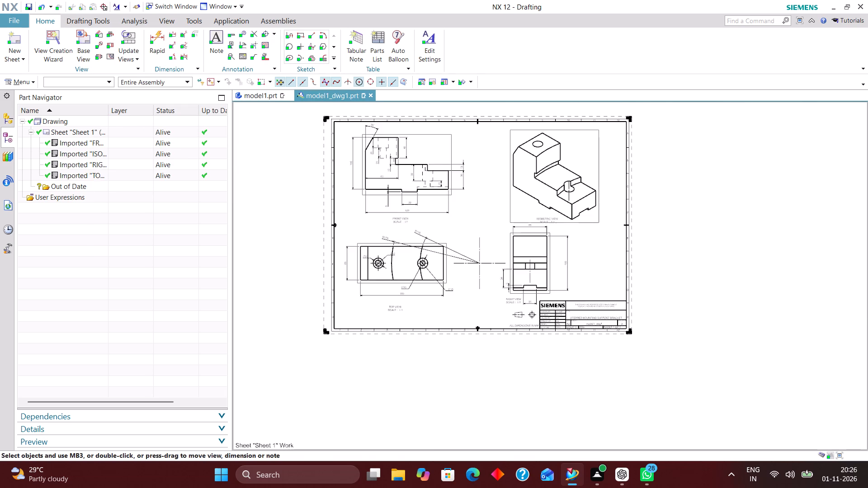
scroll(343, 298, "up", 4)
double_click(446, 314)
left_click(321, 89)
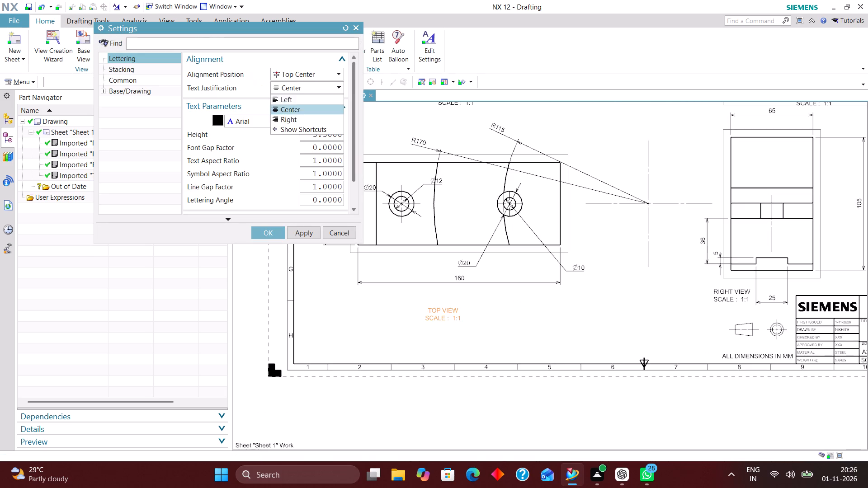
left_click(316, 100)
left_click(267, 235)
Set the text justification of the front view's name and scale label to Left.
scroll(464, 326, "down", 5)
scroll(458, 202, "up", 4)
left_click(466, 332)
left_click(423, 334)
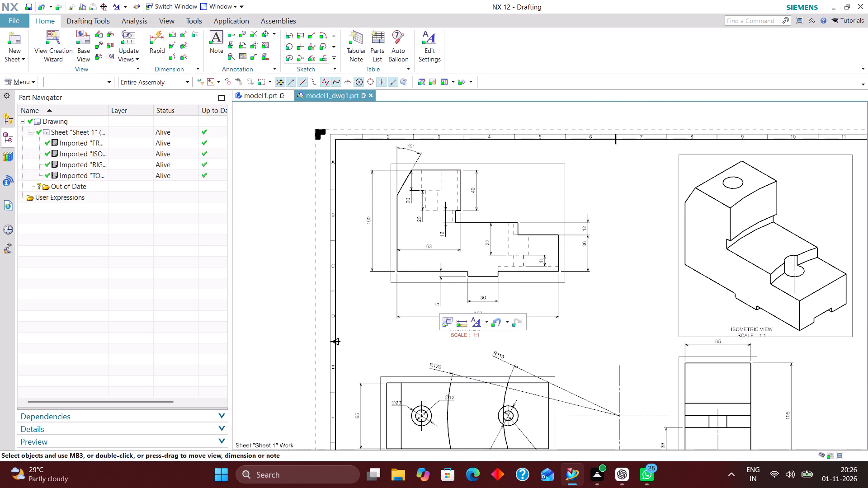
left_click(437, 347)
left_click(426, 335)
scroll(511, 339, "up", 4)
left_click(517, 345)
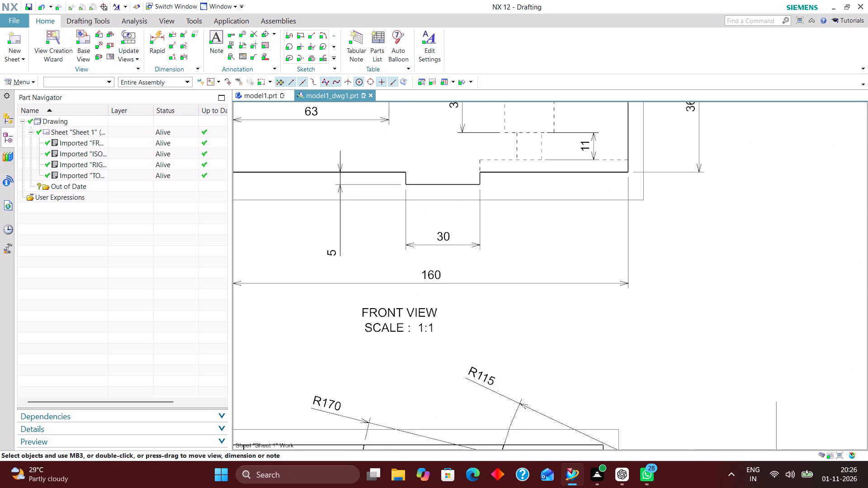
double_click(411, 324)
left_click(311, 88)
left_click(309, 96)
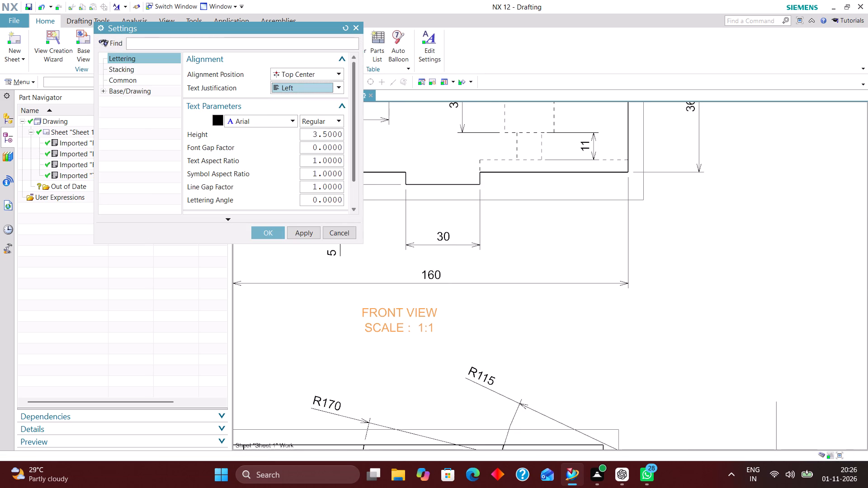
left_click(274, 236)
Set the text justification of the isometric view's name and scale label to Left.
scroll(269, 244, "down", 5)
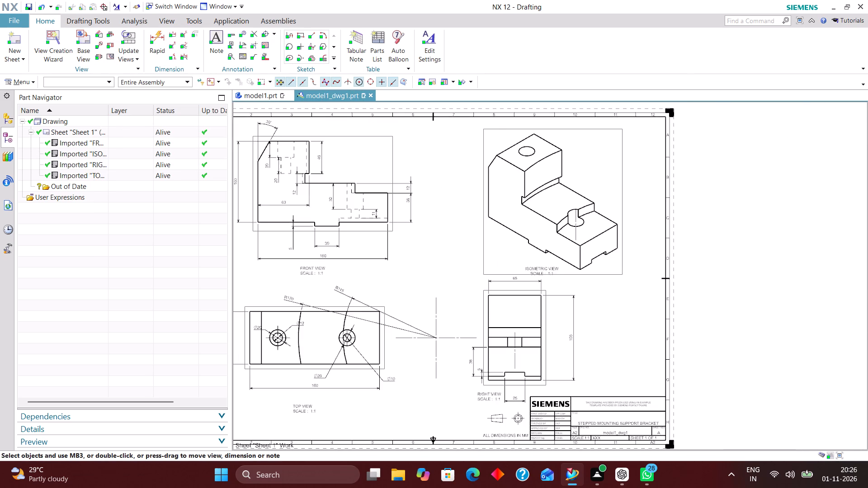
scroll(520, 270, "up", 4)
double_click(574, 270)
left_click(292, 87)
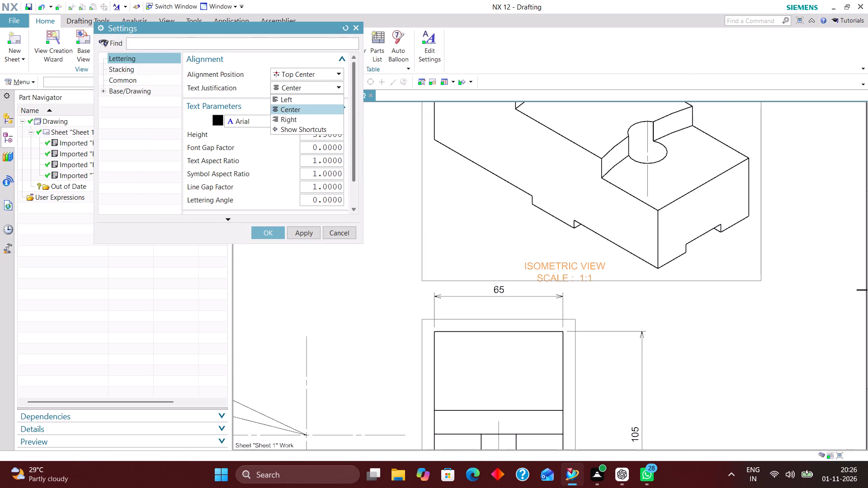
left_click(292, 95)
left_click(275, 231)
Move the isometric view's label up and to the left, fully inside the lower-left area of the view border.
scroll(515, 244, "down", 4)
scroll(546, 256, "up", 4)
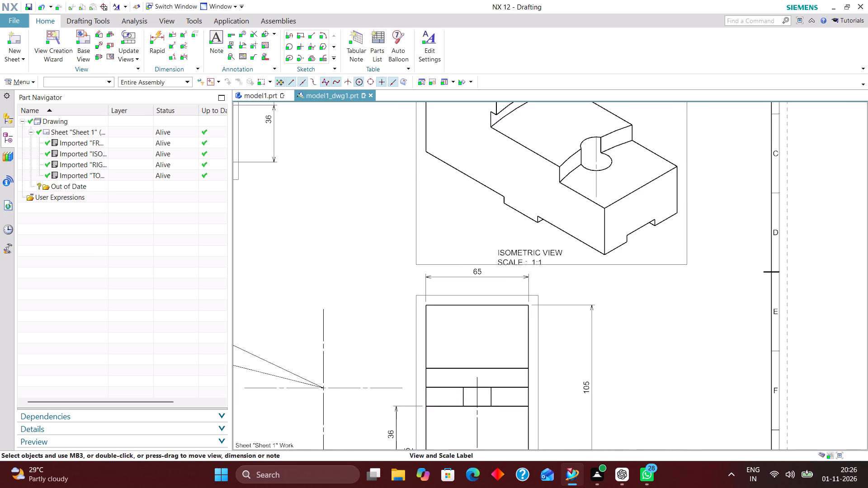
left_click_drag(518, 259, 472, 227)
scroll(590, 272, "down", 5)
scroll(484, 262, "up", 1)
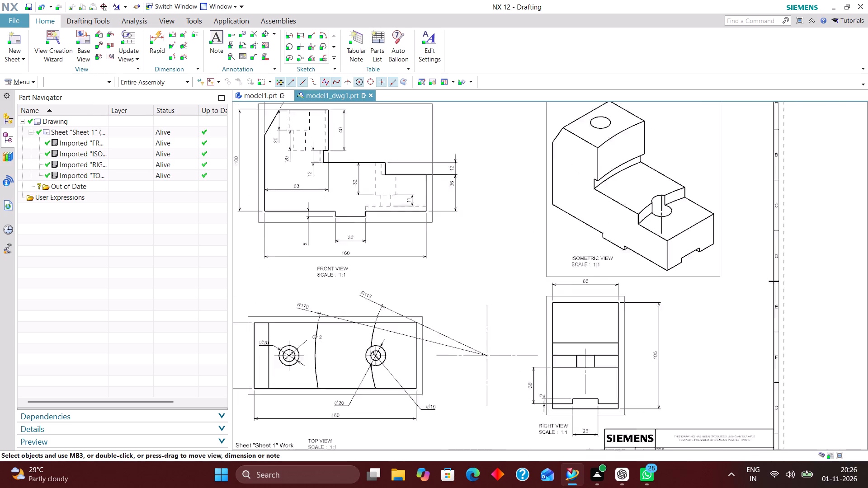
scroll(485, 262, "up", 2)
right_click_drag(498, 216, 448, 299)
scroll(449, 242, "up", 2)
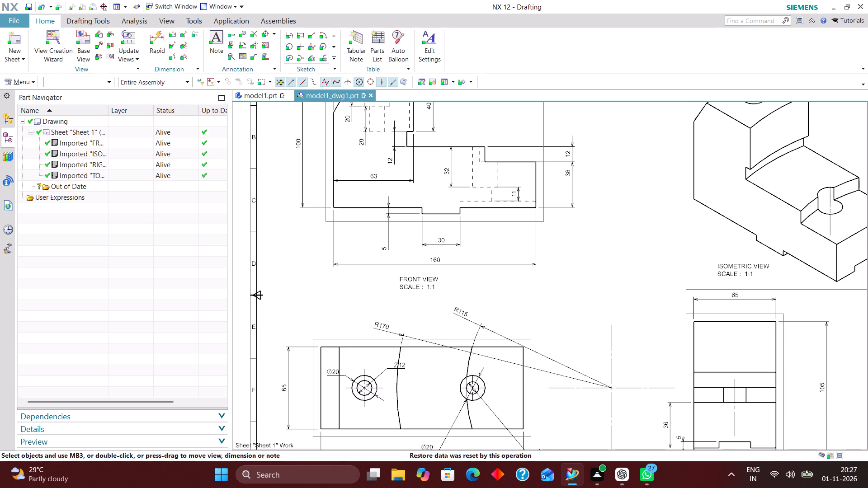
Open Layer Visible in View for the isometric view and make all of its layers invisible.
left_click(35, 81)
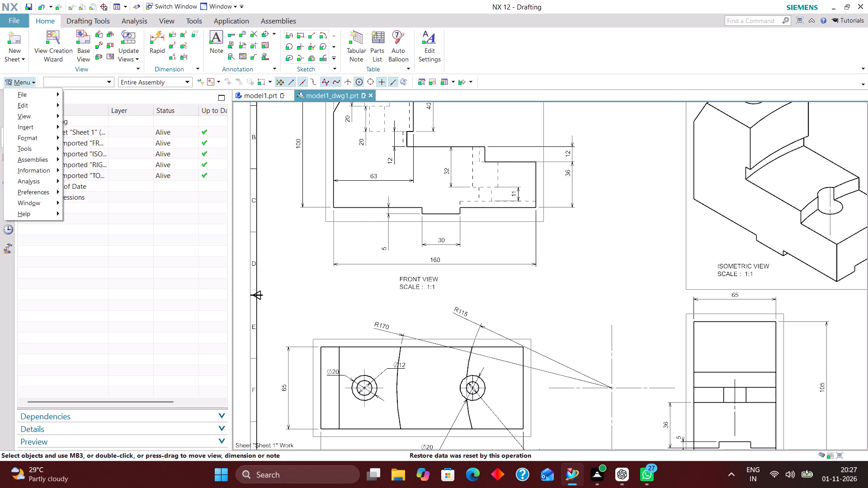
left_click(44, 136)
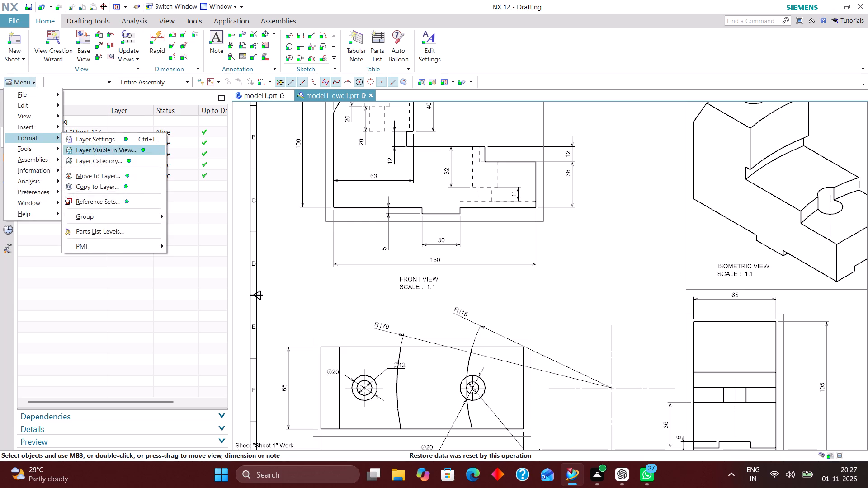
left_click(117, 152)
left_click(160, 53)
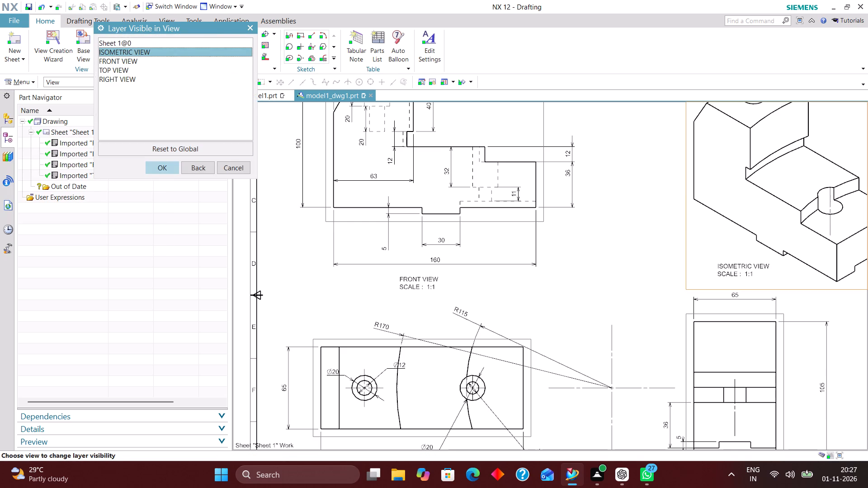
left_click(160, 163)
left_click(101, 98)
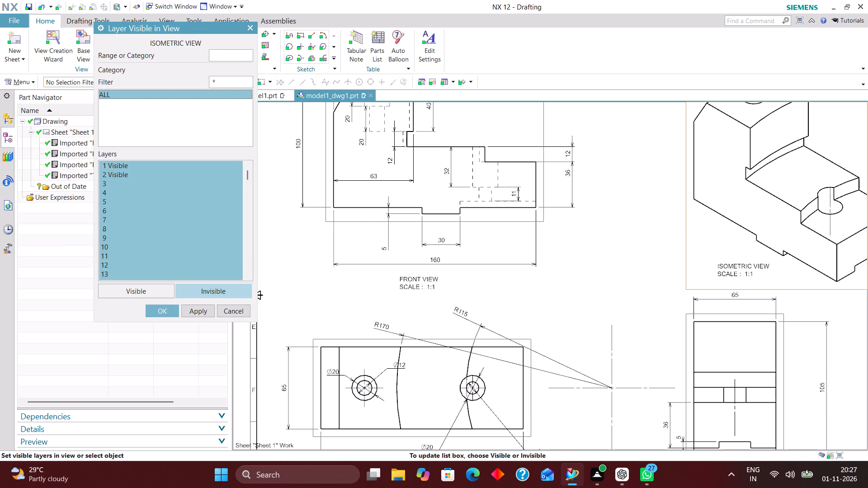
left_click(230, 290)
Make layers 2, 223, 224, 225, 226 and 256 visible in the isometric view and accept the layer settings.
left_click(231, 53)
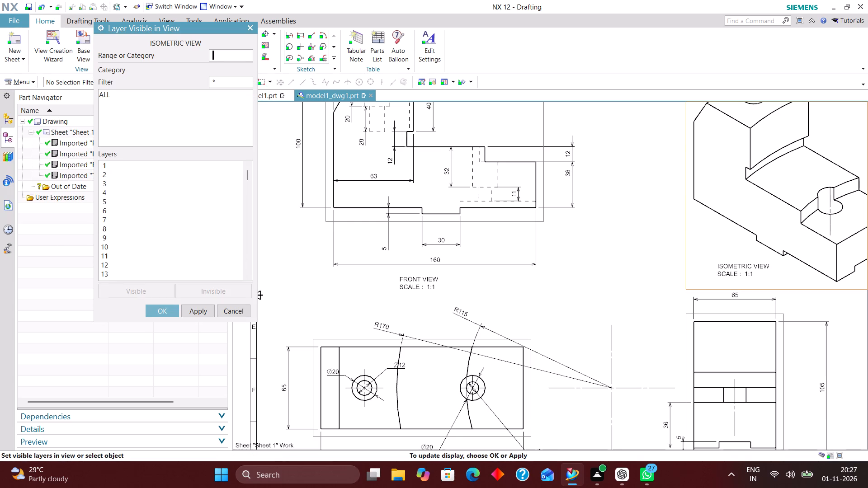
key("2")
key("Return")
type("223")
key("Return")
type("224")
key("Return")
type("225")
key("Return")
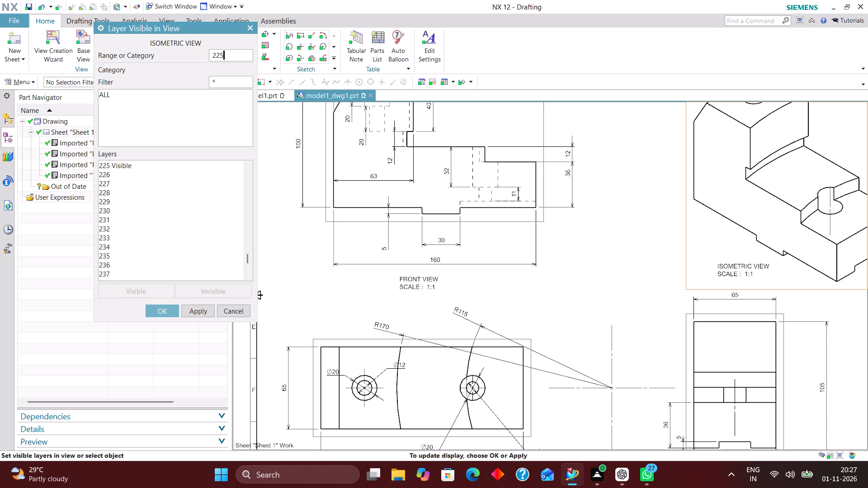
type("226")
key("Return")
type("256")
key("Return")
left_click(168, 315)
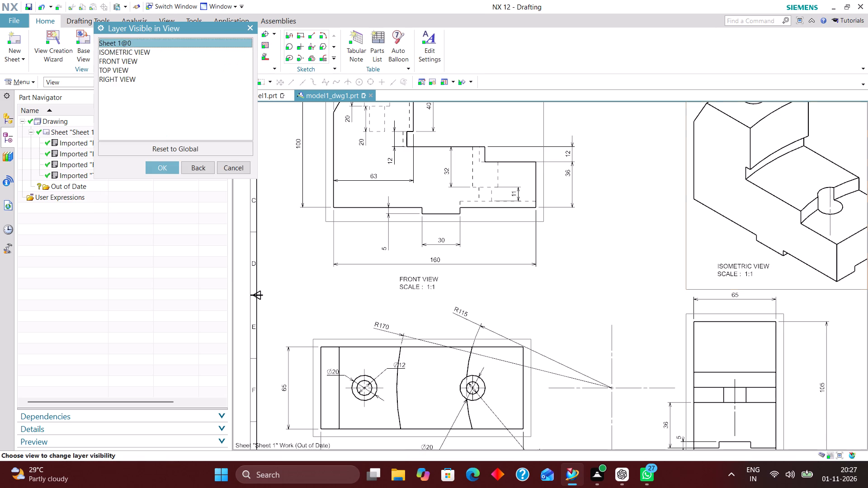
Open the front view's layer visibility settings and make all of its layers invisible.
left_click(131, 58)
left_click(159, 167)
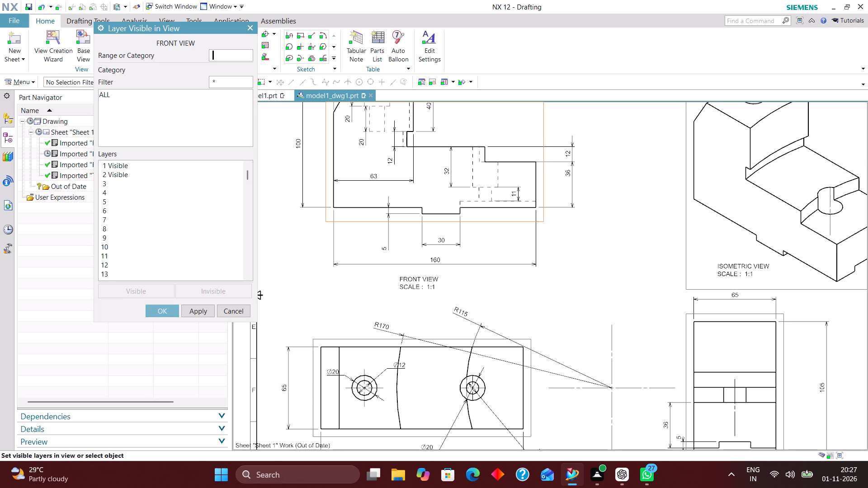
left_click(101, 92)
left_click(223, 298)
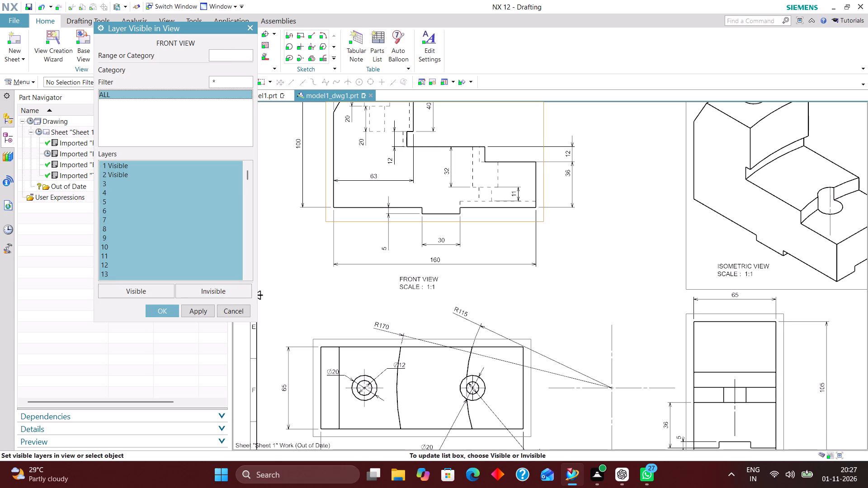
left_click(226, 292)
Make layers 2, 223, 224, 225, 226 and 256 visible in the front view and accept the layer settings.
left_click(227, 60)
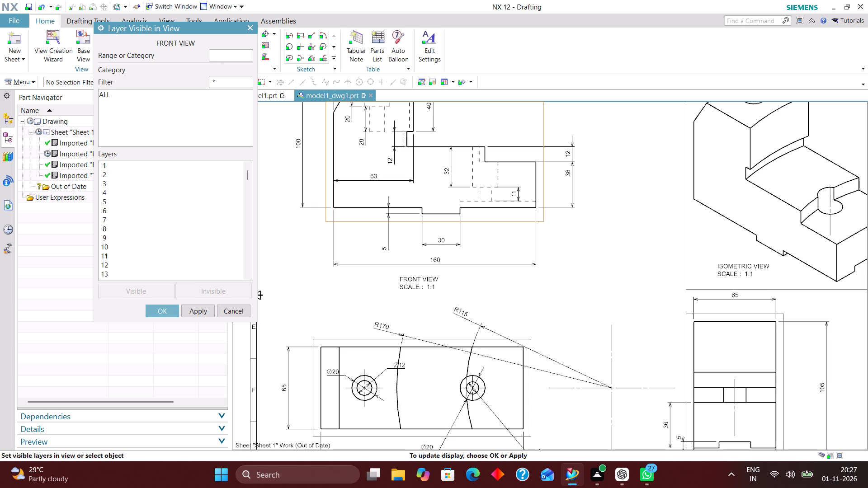
key("2")
key("Return")
type("223")
key("Return")
type("224")
key("Return")
type("225")
key("Return")
type("226")
key("Return")
type("256")
key("Return")
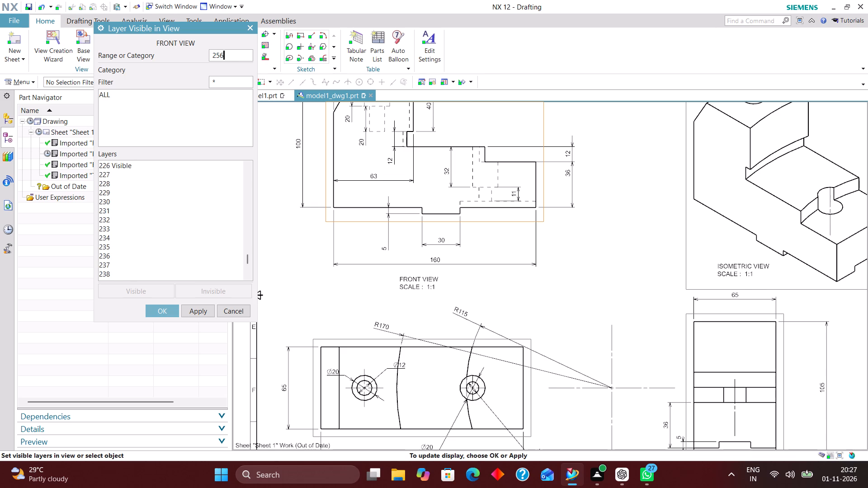
left_click(171, 310)
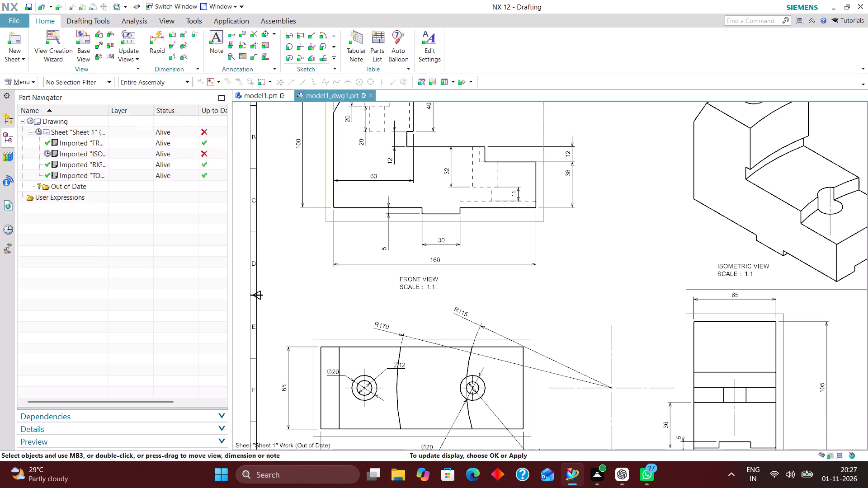
Open the top view's layer visibility settings and make all of its layers invisible.
left_click(124, 65)
left_click(163, 165)
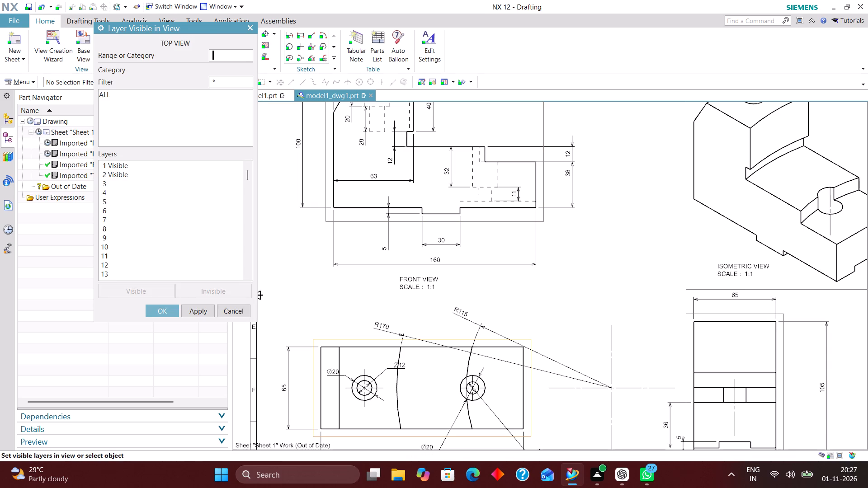
left_click(108, 94)
left_click(233, 291)
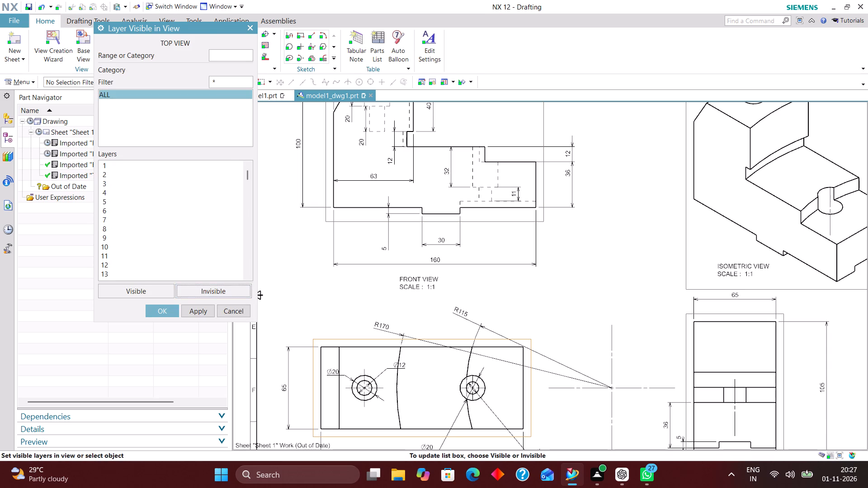
Make layers 2, 223, 224, 225, 226 and 256 visible in the top view and accept the layer settings.
left_click(227, 55)
key("2")
key("Return")
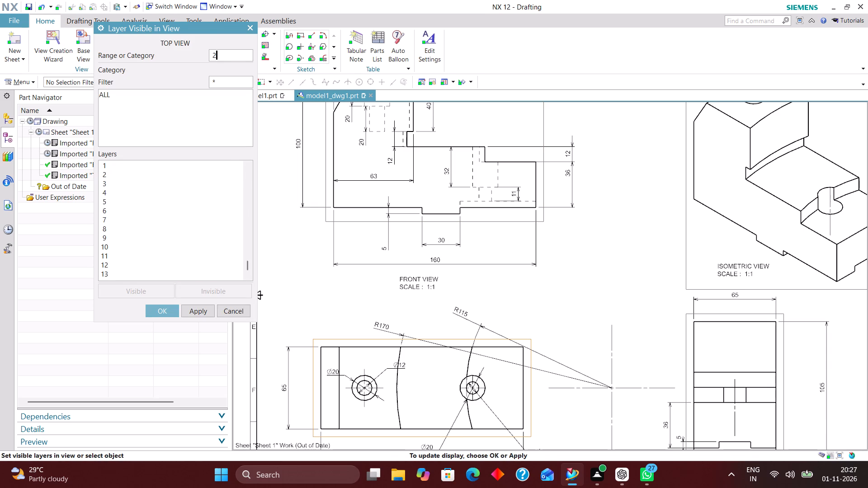
type("223")
key("Return")
type("224")
key("Return")
type("225")
key("Return")
type("226")
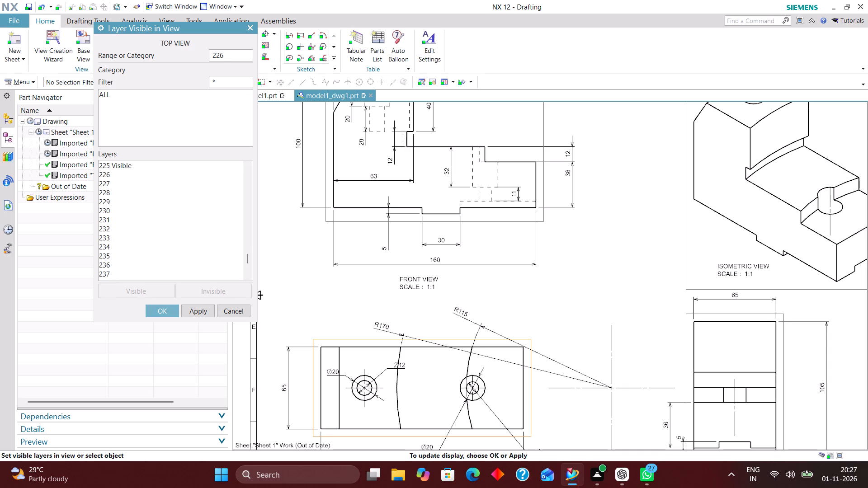
key("Return")
type("25")
key("6")
key("Return")
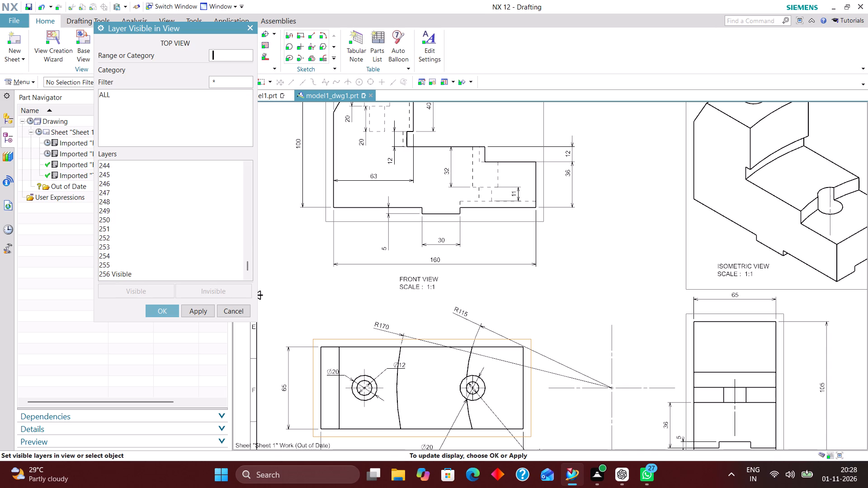
left_click(169, 315)
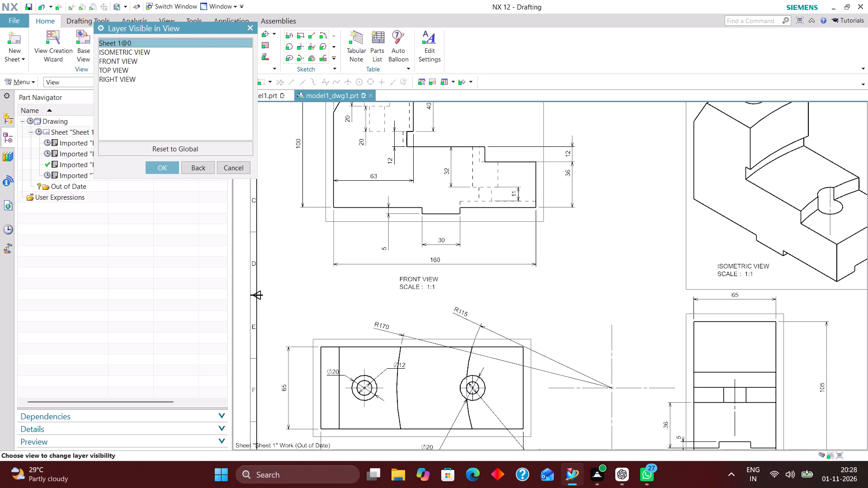
Recheck the top view's layer visibility list.
left_click(123, 70)
left_click(165, 170)
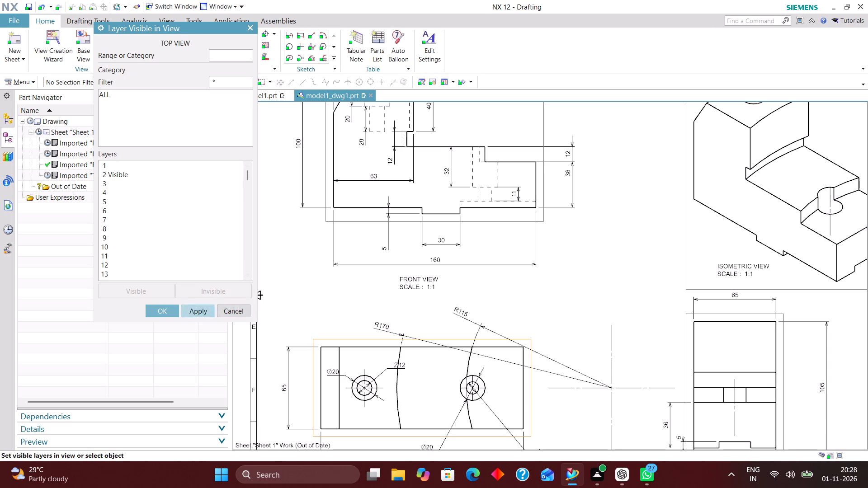
left_click(172, 308)
Open the right view's layer visibility settings and make all of its layers invisible.
left_click(138, 80)
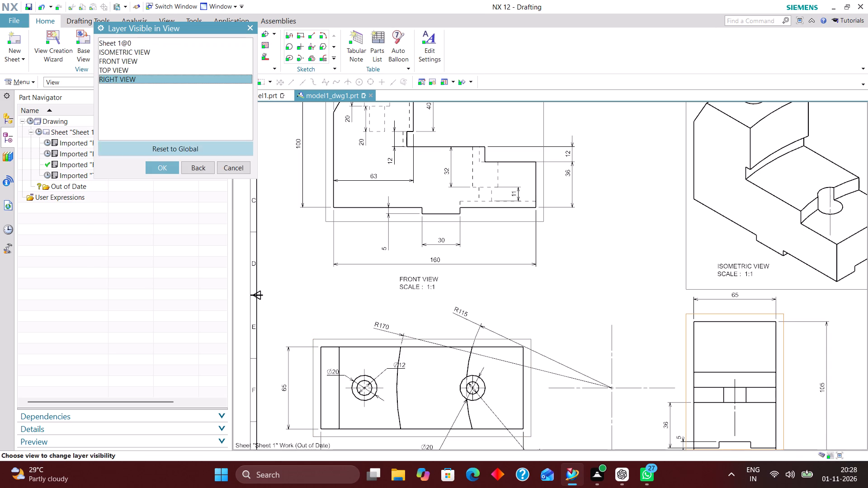
left_click(161, 167)
left_click(105, 96)
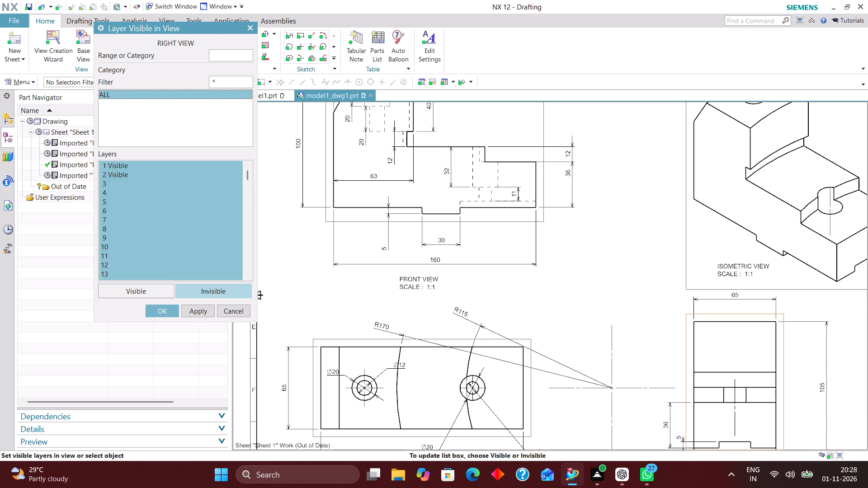
left_click(234, 289)
Make layers 2, 223, 224, 225, 226 and 256 visible in the right view, accept and close the layer visibility settings.
left_click(223, 54)
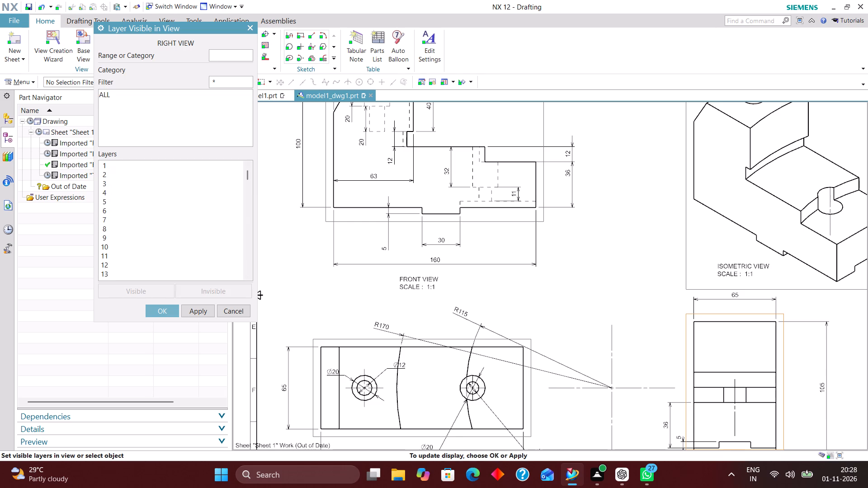
key("2")
key("Return")
type("223")
key("Return")
type("224")
key("Return")
type("225")
key("Return")
type("226")
key("Return")
type("256")
key("Return")
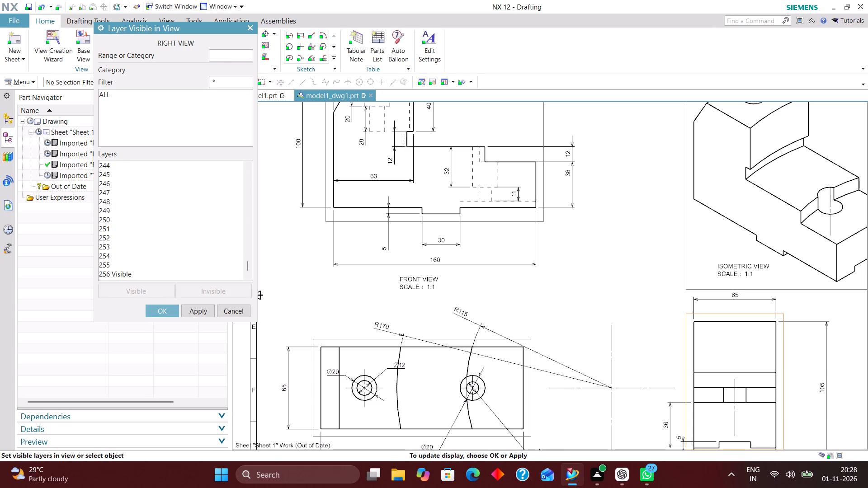
left_click(170, 310)
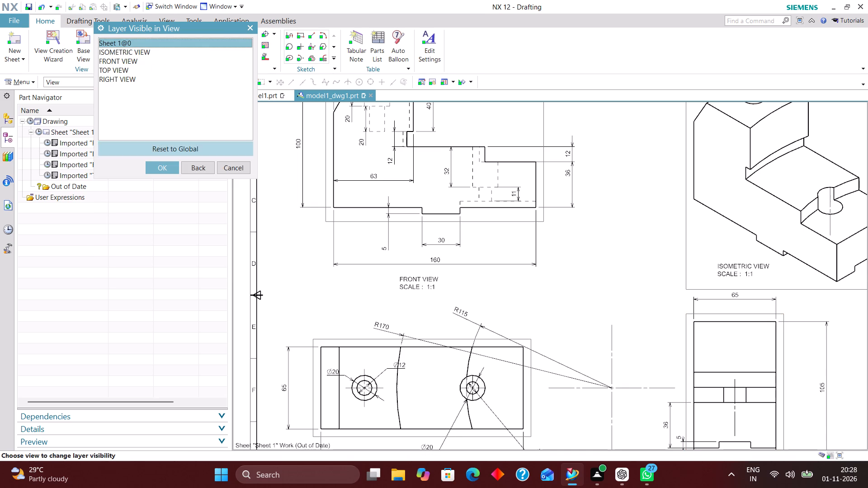
left_click(221, 166)
left_click(30, 119)
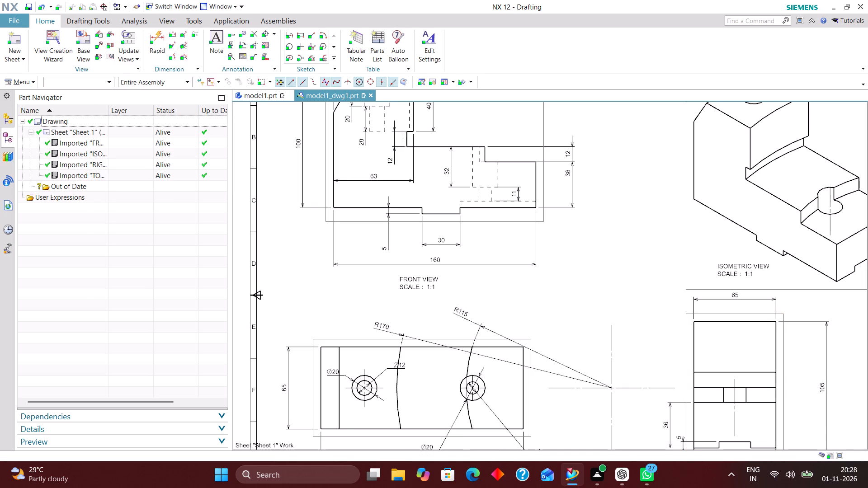
Select all dimensions on the sheet using the Dimension filter and move them to layer 223.
scroll(421, 279, "down", 2)
scroll(475, 283, "up", 1)
right_click_drag(555, 222, 517, 303)
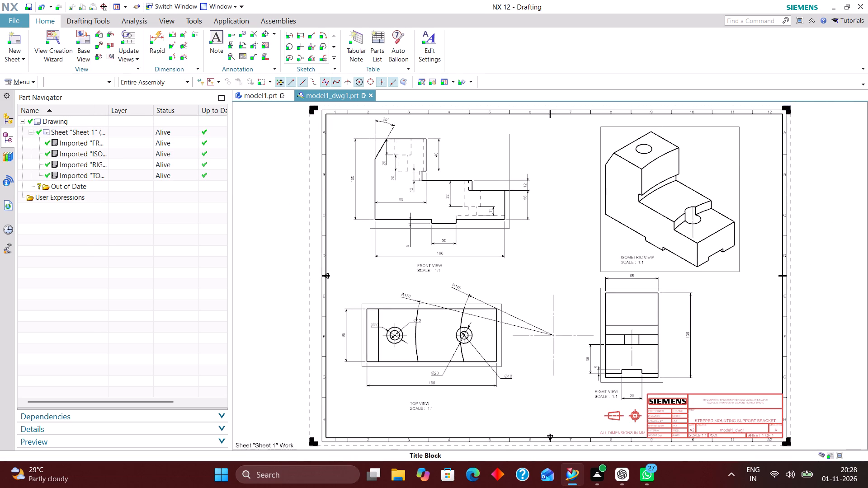
left_click(92, 80)
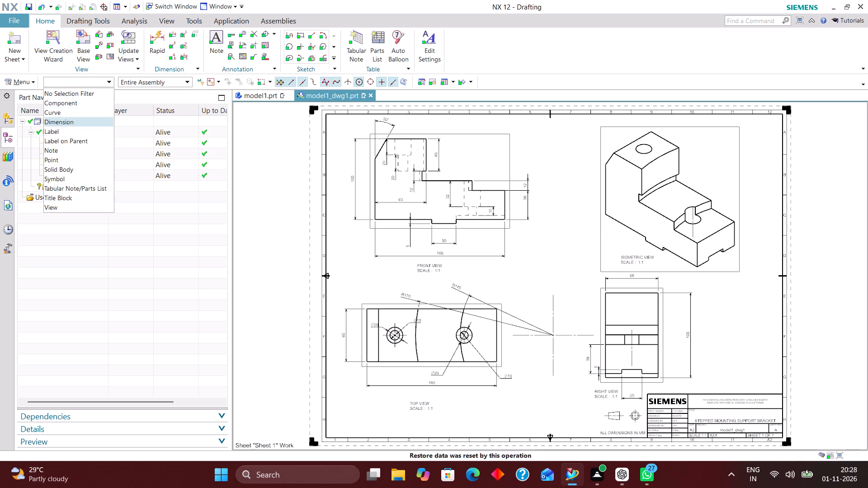
left_click(70, 124)
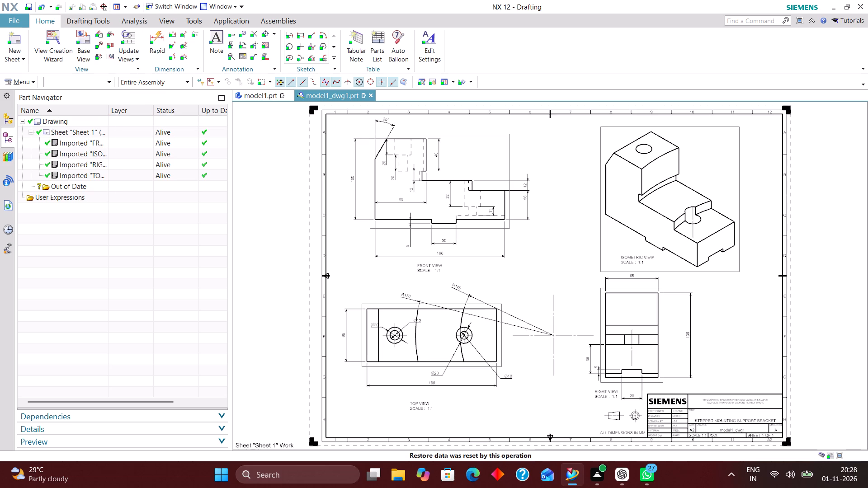
key("ctrl+a")
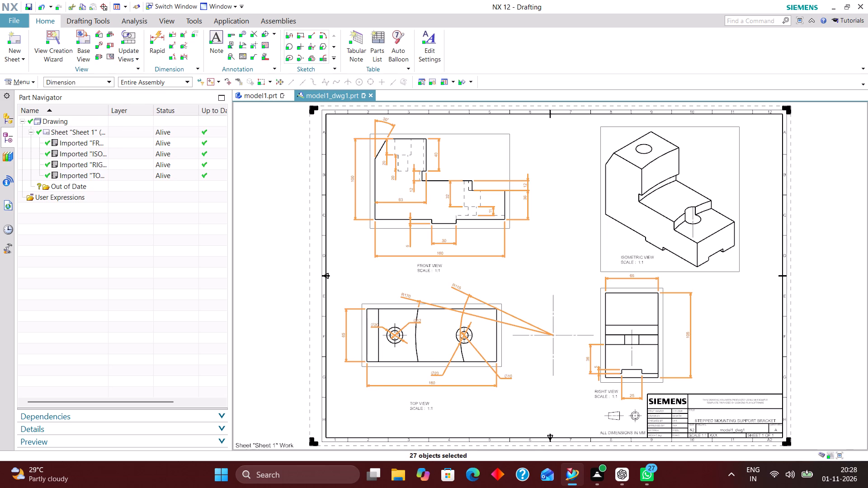
key("ctrl+j")
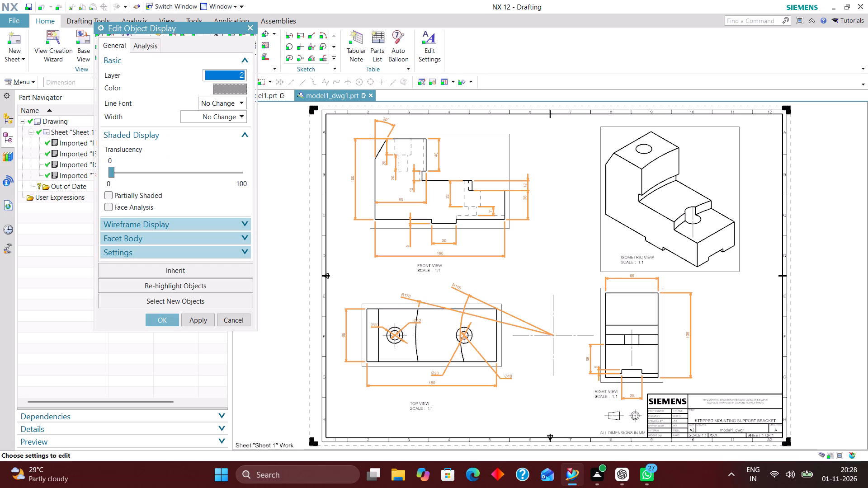
type("223")
key("Return")
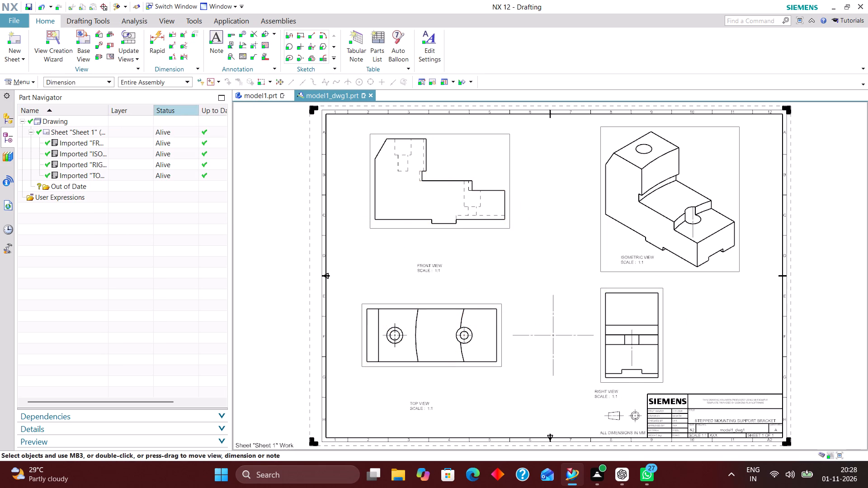
Select all notes on the sheet using the Note filter and move them to layer 224.
left_click(90, 82)
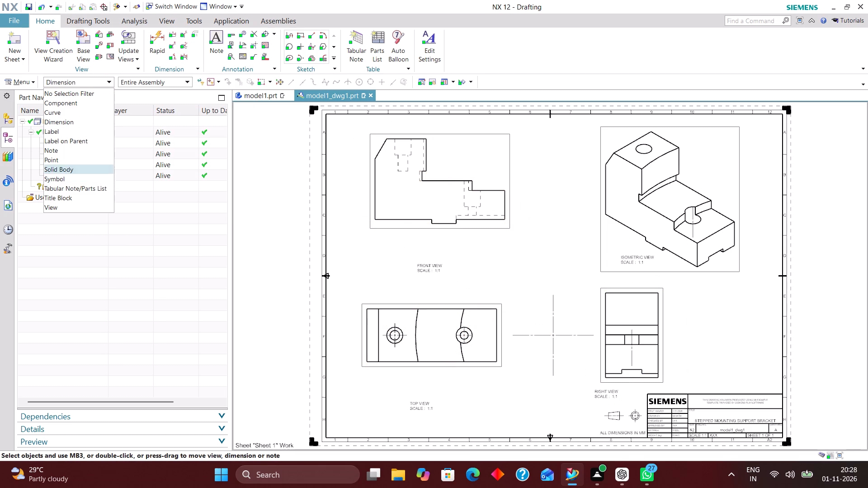
left_click(71, 150)
key("ctrl+a")
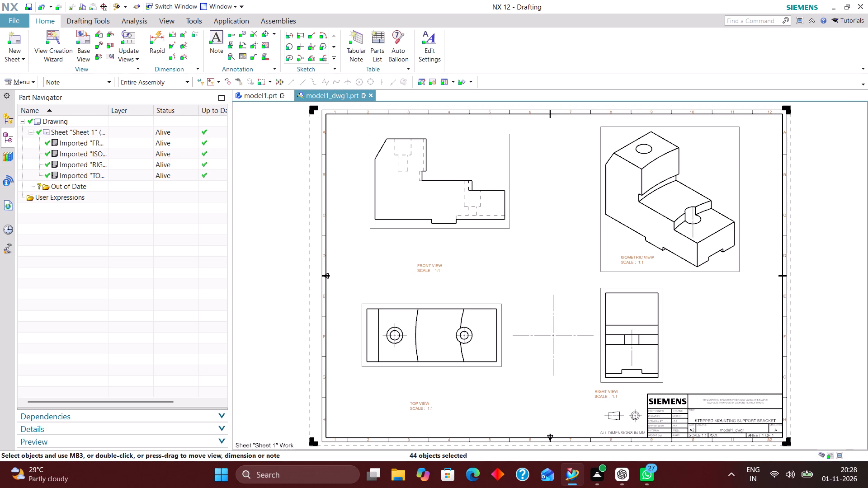
key("ctrl+j")
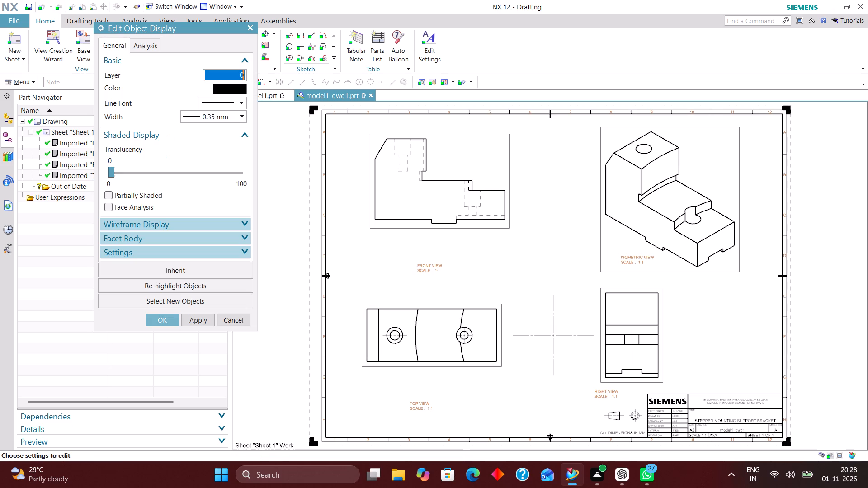
type("224")
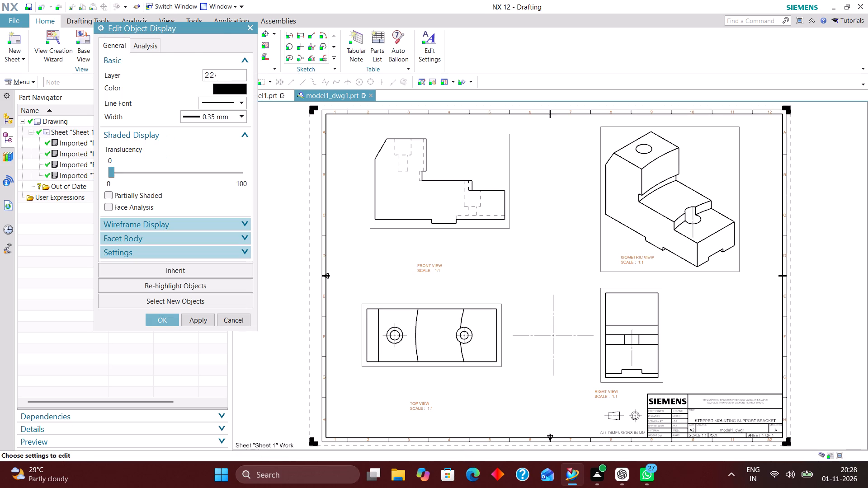
key("Return")
Select all symbols on the sheet using the Symbol filter and move them to layer 225.
left_click(64, 82)
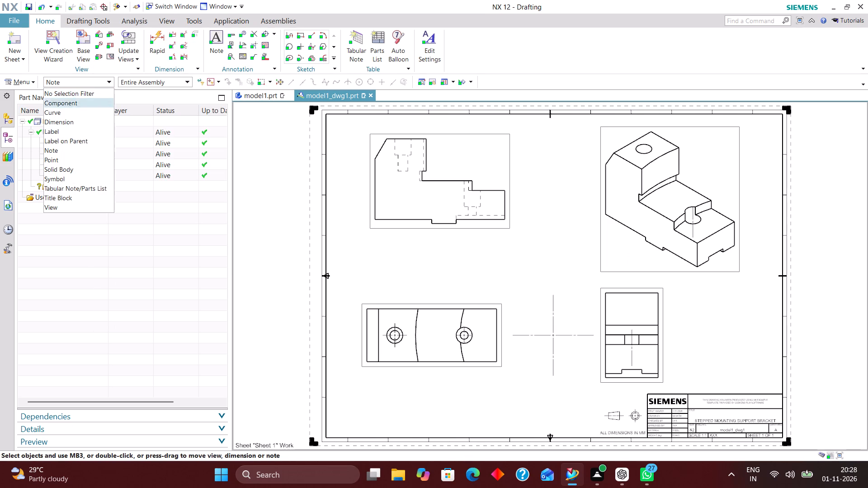
left_click(67, 179)
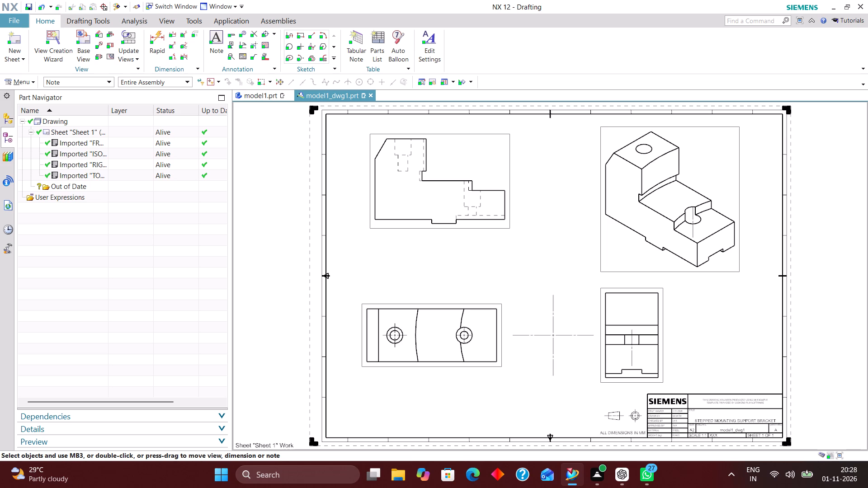
key("ctrl+a")
key("ctrl+j")
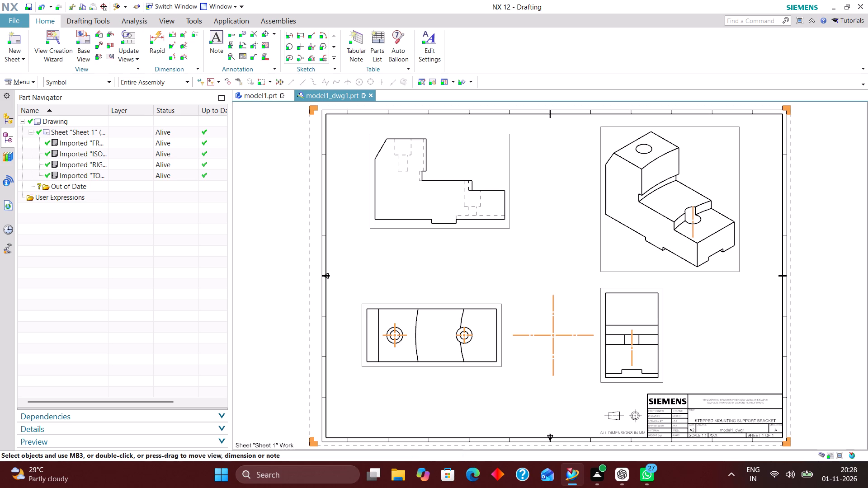
type("22")
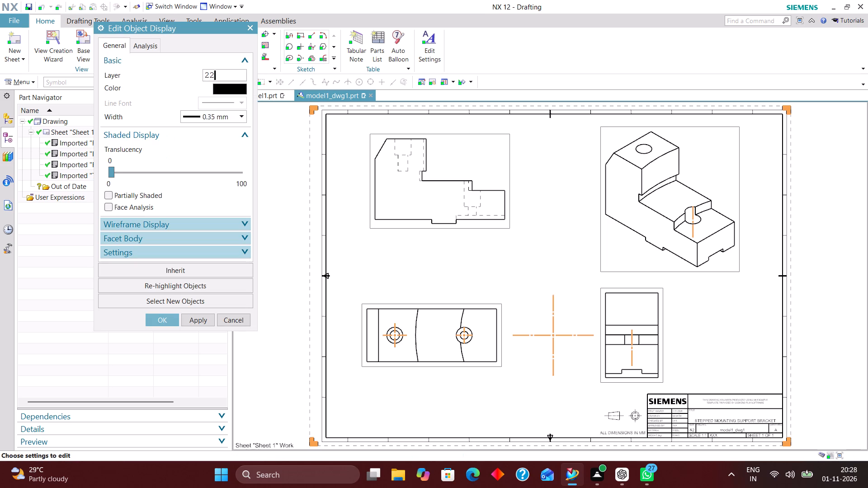
key("5")
key("Return")
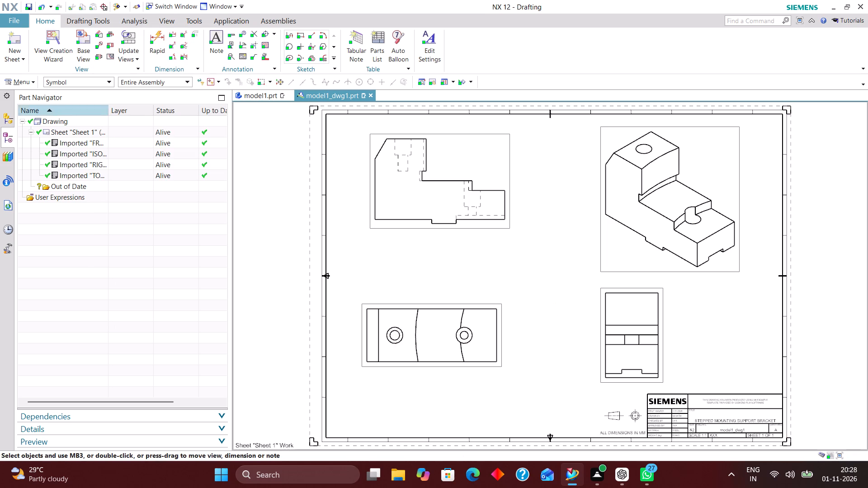
Reset the selection to No Selection Filter and make the whole ALL layer category visible in the layer settings.
left_click(83, 78)
left_click(70, 207)
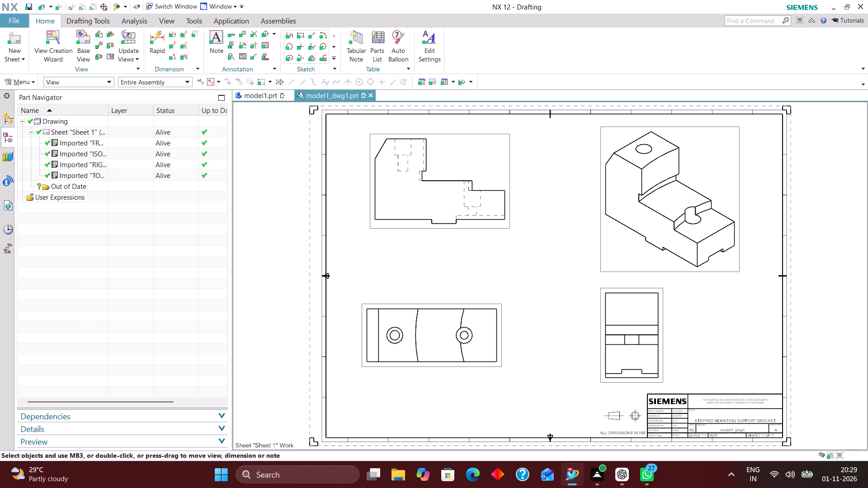
left_click(94, 82)
left_click(80, 95)
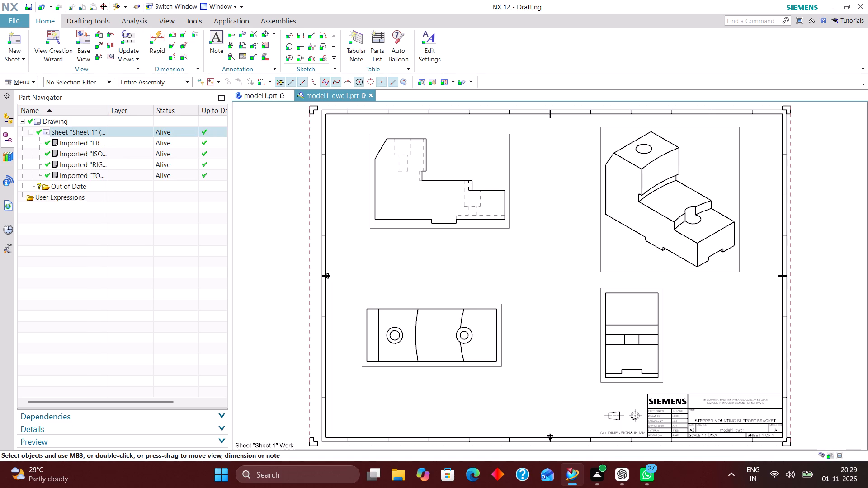
key("ctrl+l")
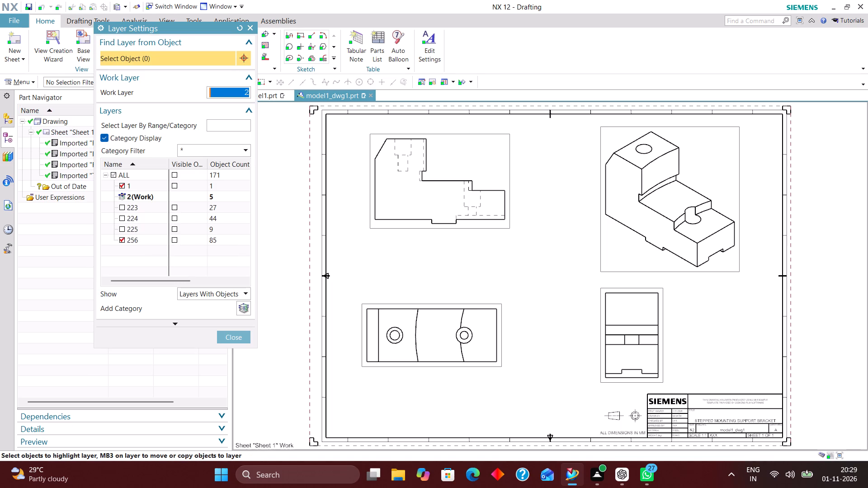
left_click(114, 175)
left_click(173, 173)
left_click(231, 342)
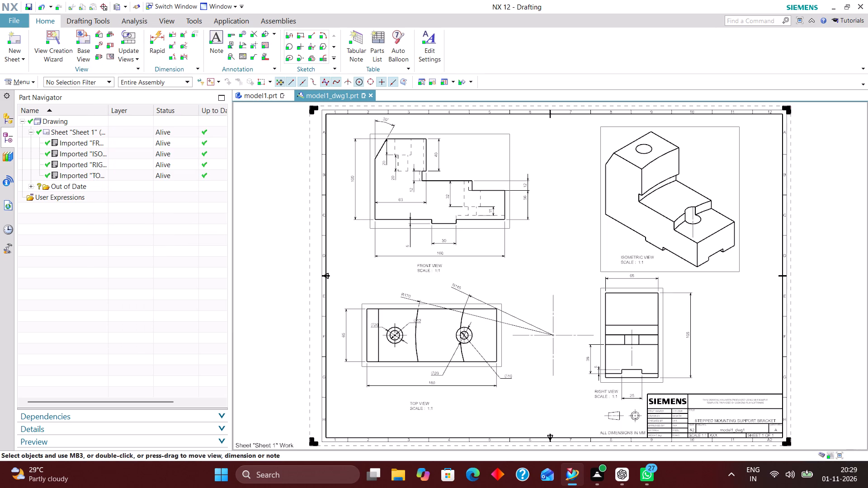
Turn off the view border display in the drafting preferences' view workflow settings and accept.
scroll(394, 298, "down", 1)
scroll(472, 298, "up", 2)
right_click_drag(553, 212, 493, 284)
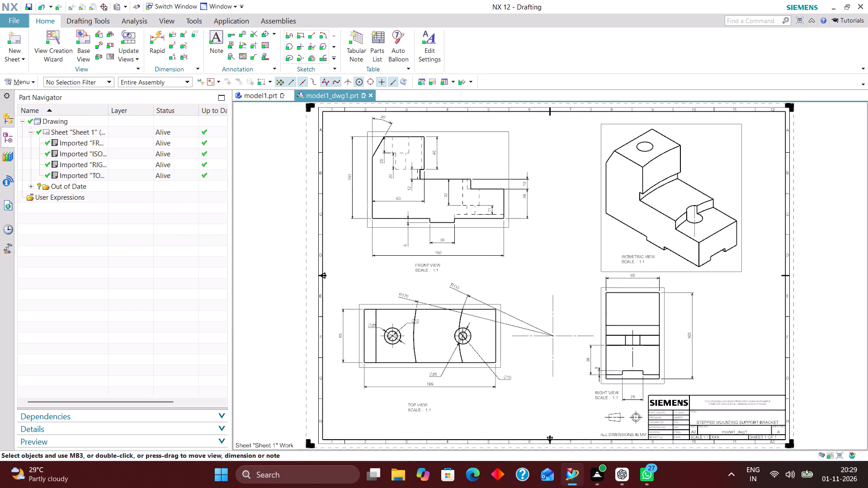
left_click(32, 82)
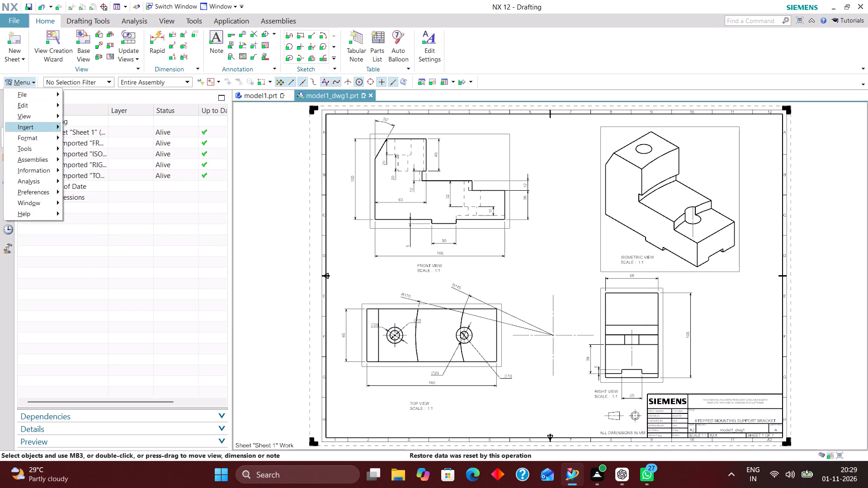
left_click(41, 195)
left_click(104, 226)
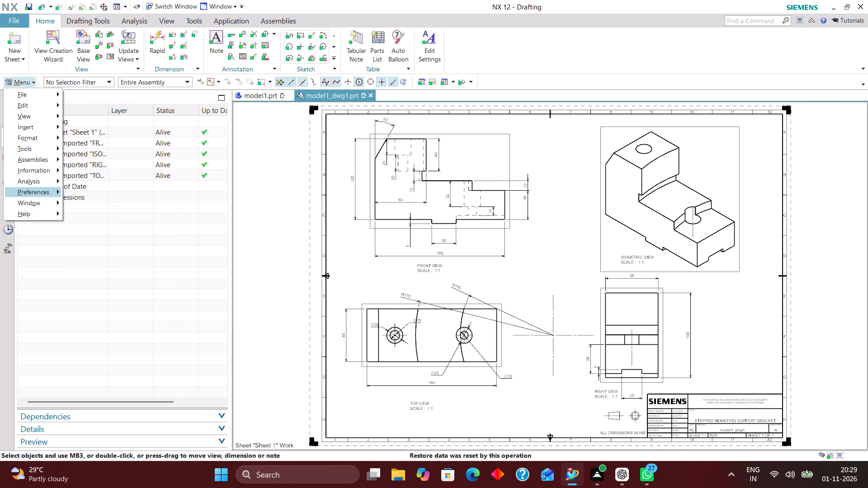
scroll(132, 140, "up", 6)
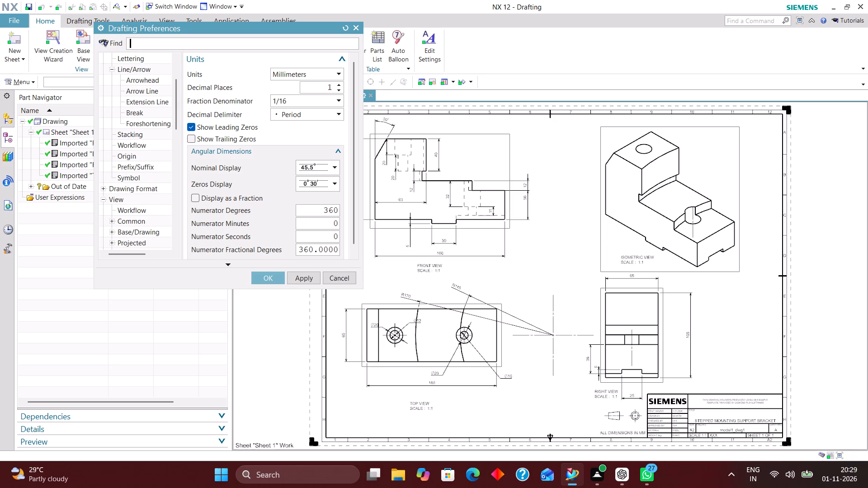
scroll(139, 166, "up", 7)
scroll(134, 112, "down", 4)
scroll(136, 148, "up", 2)
left_click(141, 210)
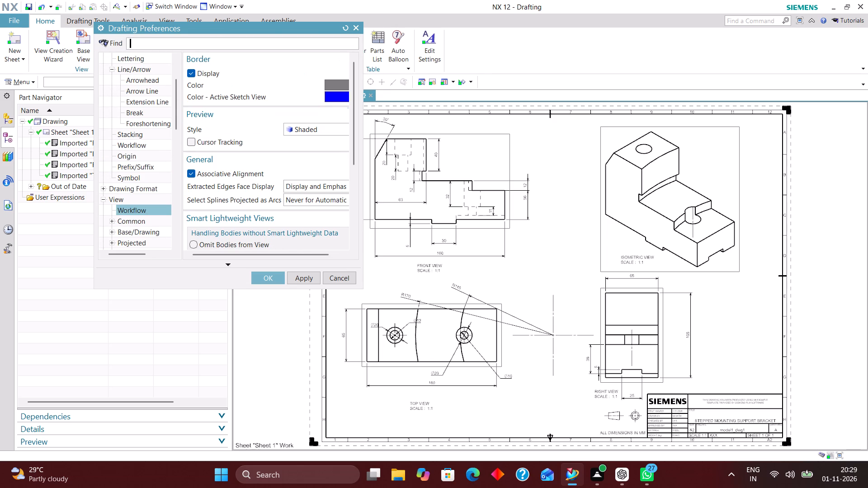
left_click(192, 72)
left_click(267, 277)
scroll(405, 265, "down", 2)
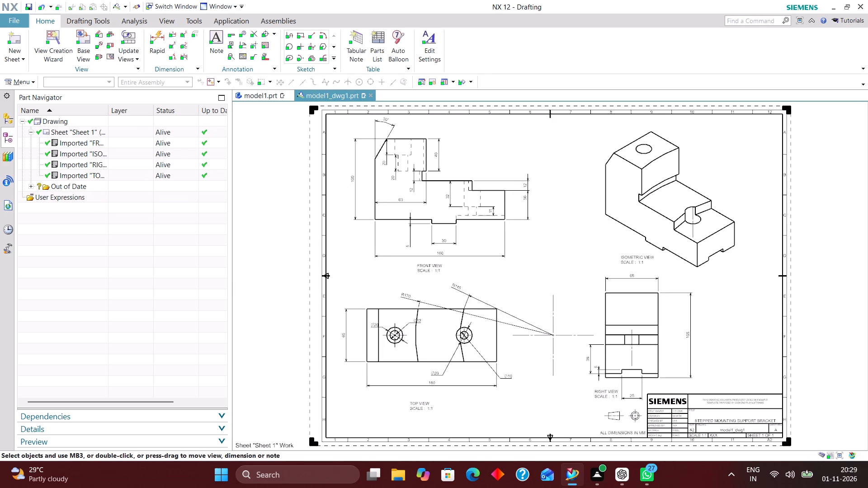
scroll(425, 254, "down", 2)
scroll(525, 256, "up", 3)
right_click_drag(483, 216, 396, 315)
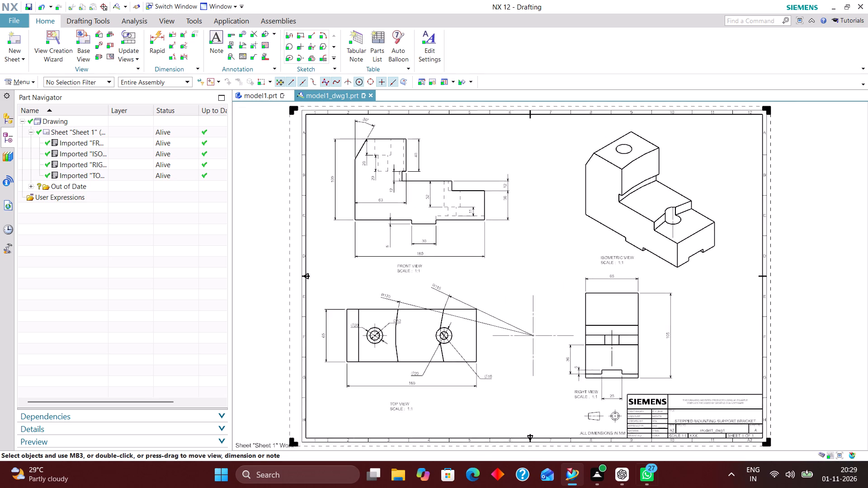
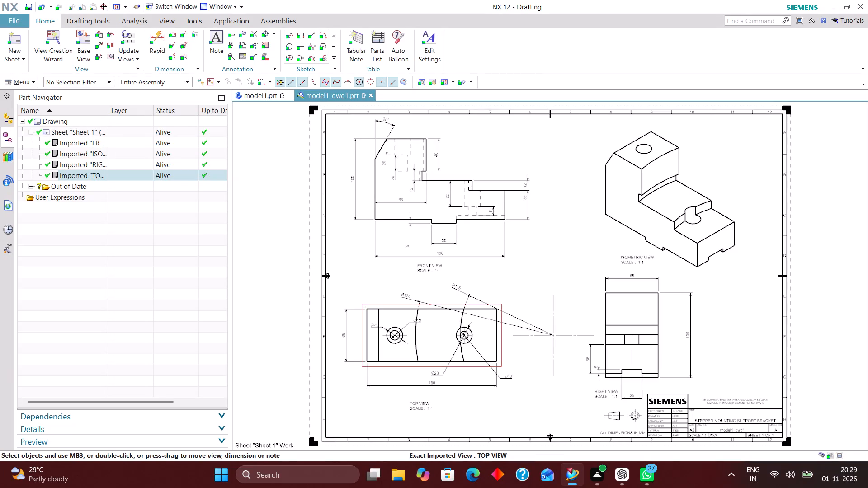
Examine the 3D bracket model, and review the views, dimensions and title block on its drawing sheet.
left_click(264, 96)
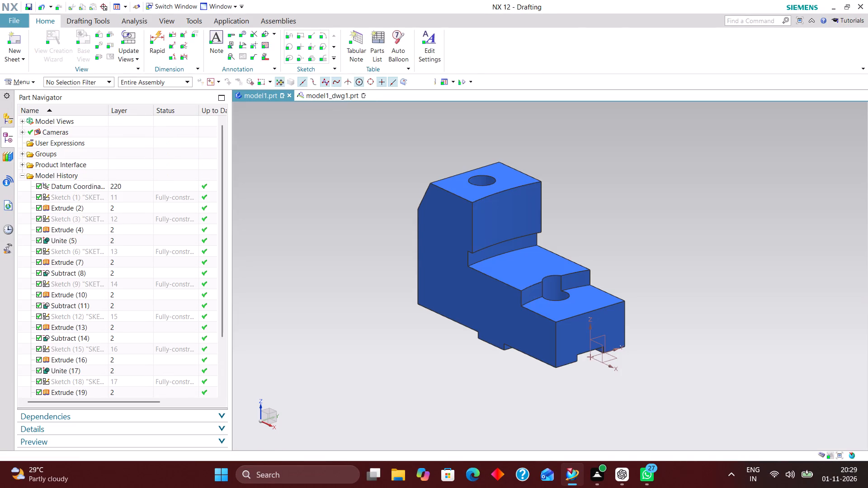
left_click(332, 92)
scroll(701, 345, "up", 1)
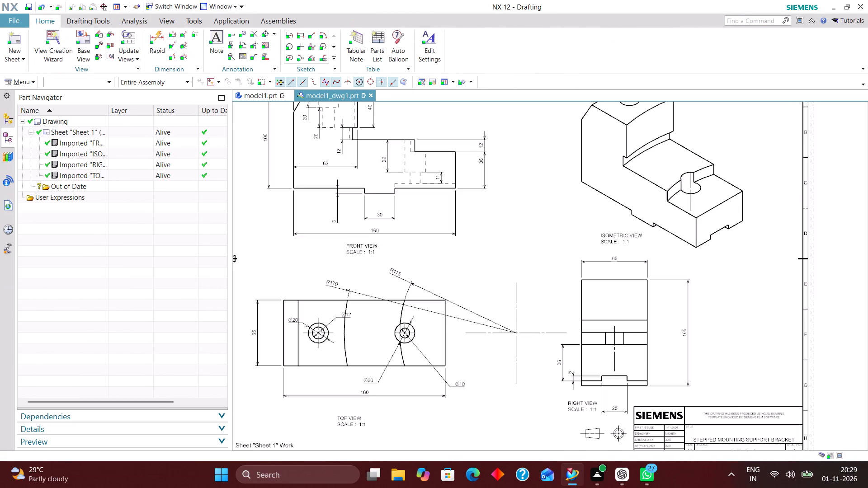
scroll(701, 345, "up", 1)
scroll(578, 255, "down", 1)
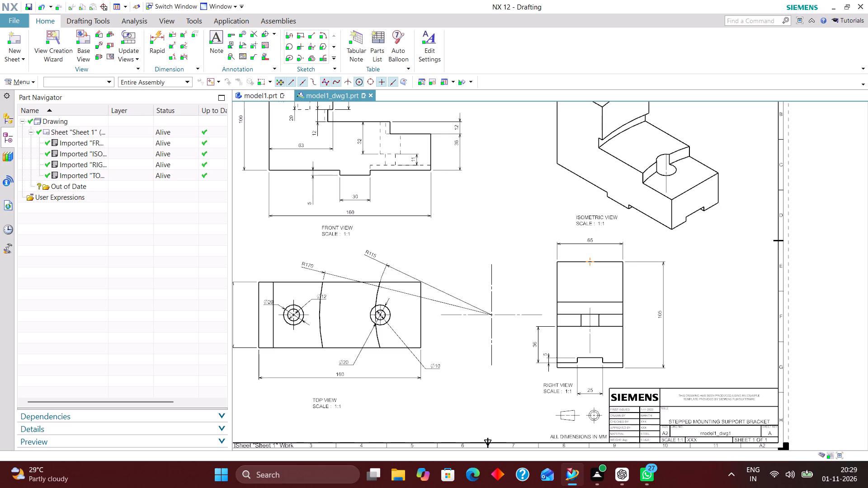
scroll(681, 293, "down", 1)
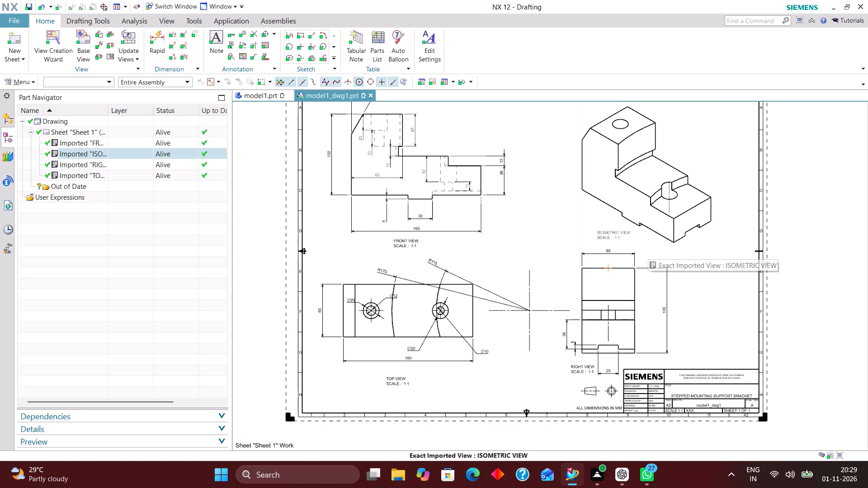
scroll(535, 232, "up", 1)
scroll(526, 212, "down", 1)
right_click_drag(542, 183, 528, 209)
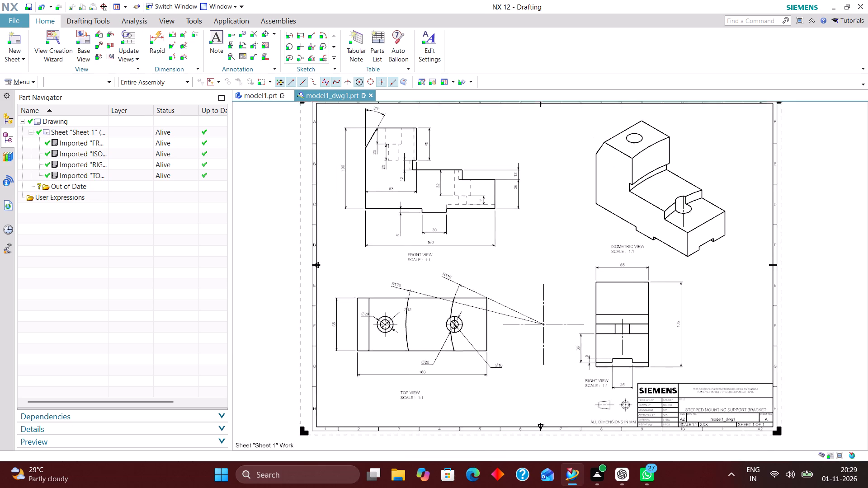